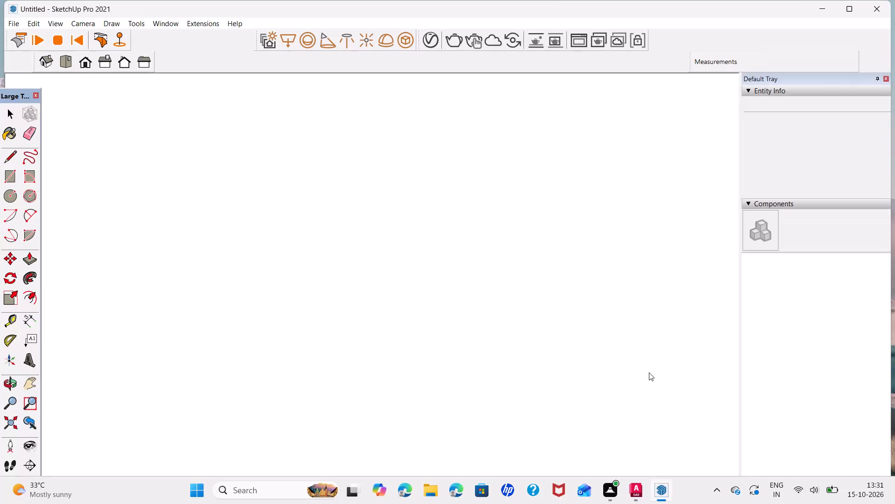
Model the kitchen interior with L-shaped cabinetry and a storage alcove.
Ignore the extension update notice.
middle_click_drag(266, 357, 276, 374)
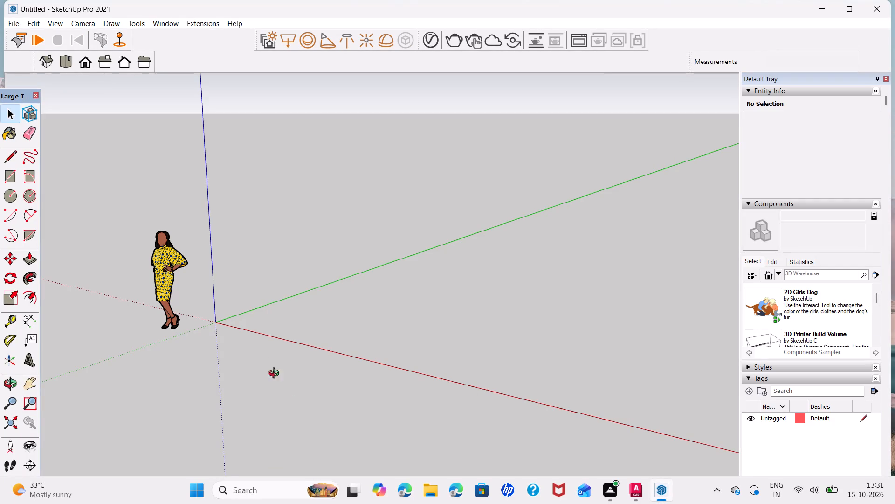
middle_click_drag(276, 374, 407, 389)
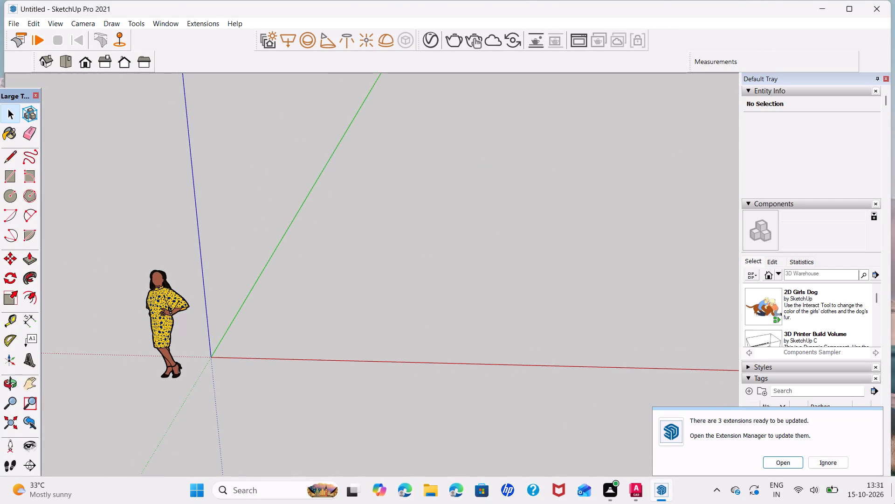
left_click(833, 465)
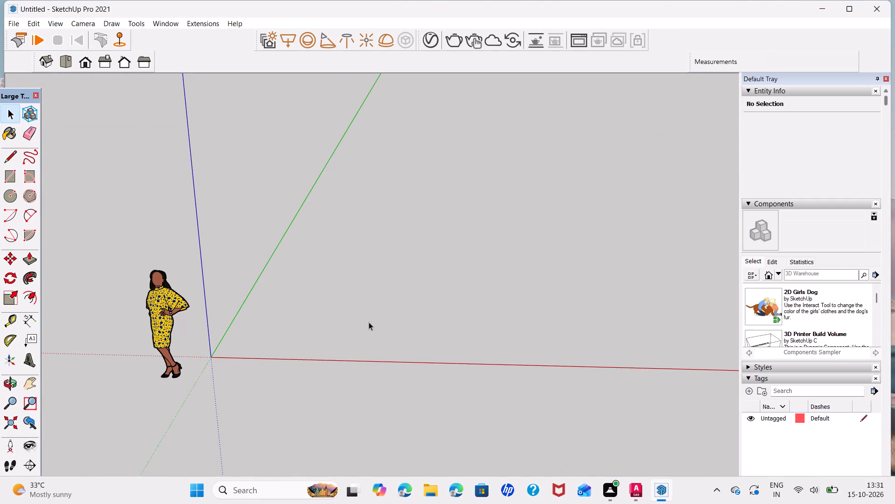
Draw a 12'6" by 9'9" rectangle on the ground plane, between the red and green axes.
middle_click_drag(365, 316, 349, 378)
scroll(349, 379, "up", 2)
middle_click_drag(386, 387, 392, 371)
middle_click_drag(430, 330, 381, 327)
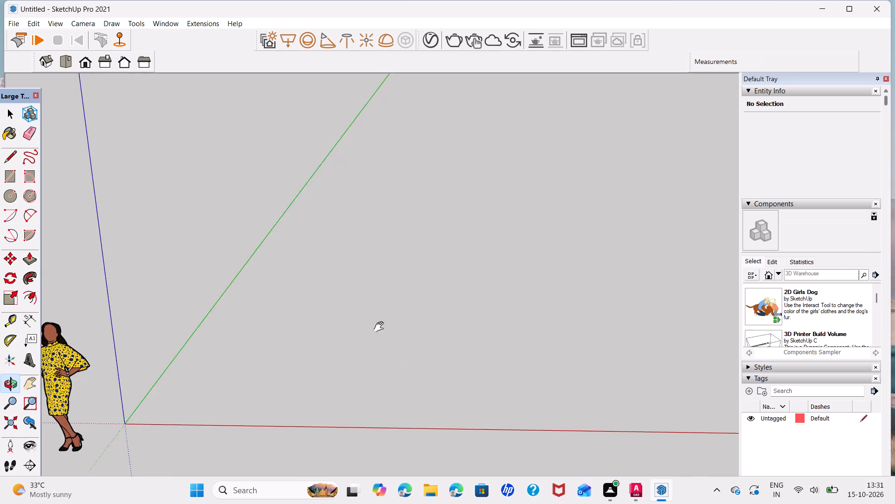
middle_click_drag(381, 327, 342, 319)
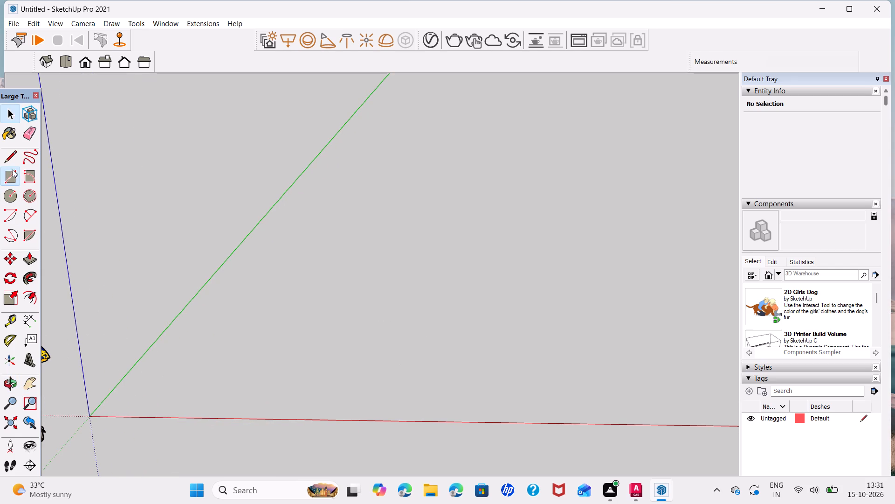
left_click(13, 169)
left_click(295, 207)
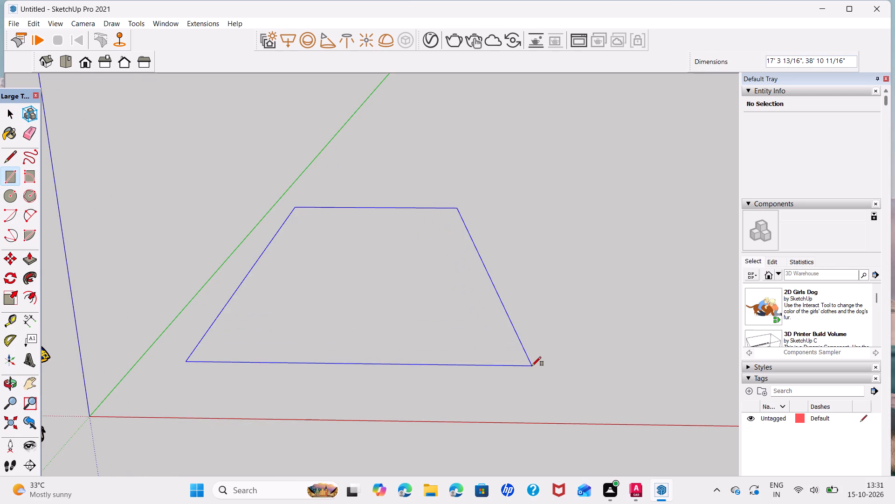
type("12'")
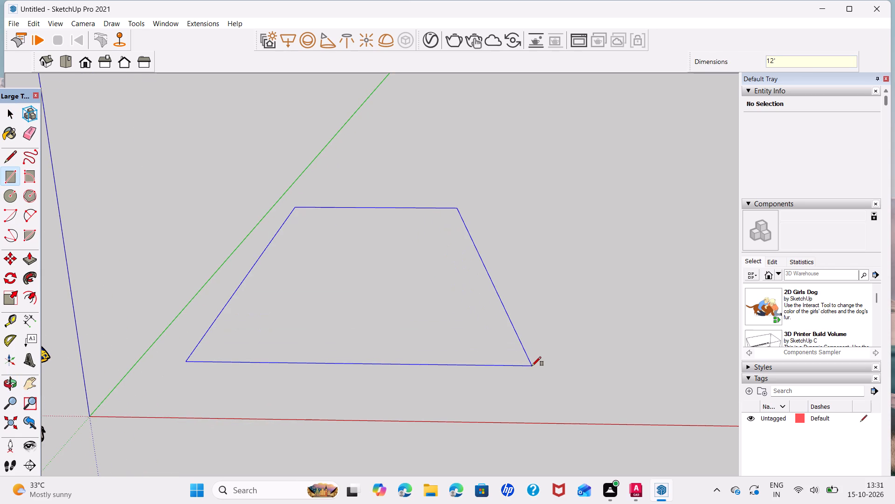
key("6")
key("comma")
type("9'9")
key("Return")
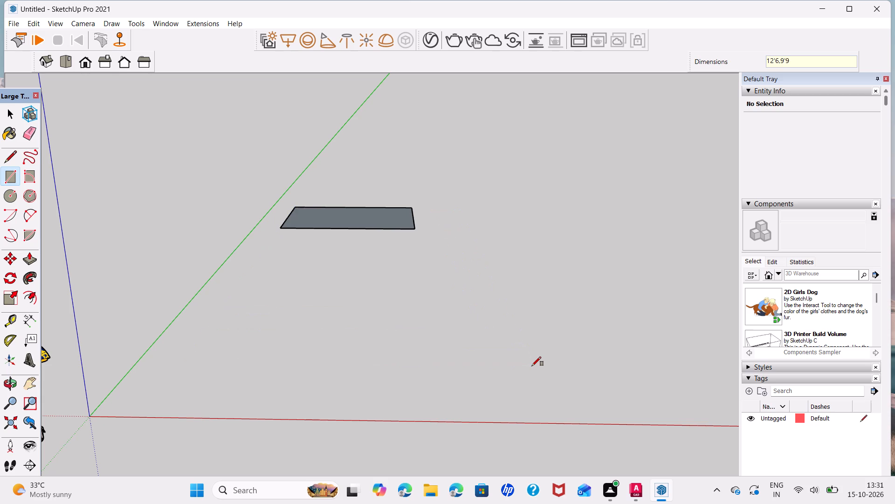
Reverse the rectangle's face so its front side points up.
key("space")
scroll(352, 260, "up", 6)
middle_click_drag(330, 224, 329, 279)
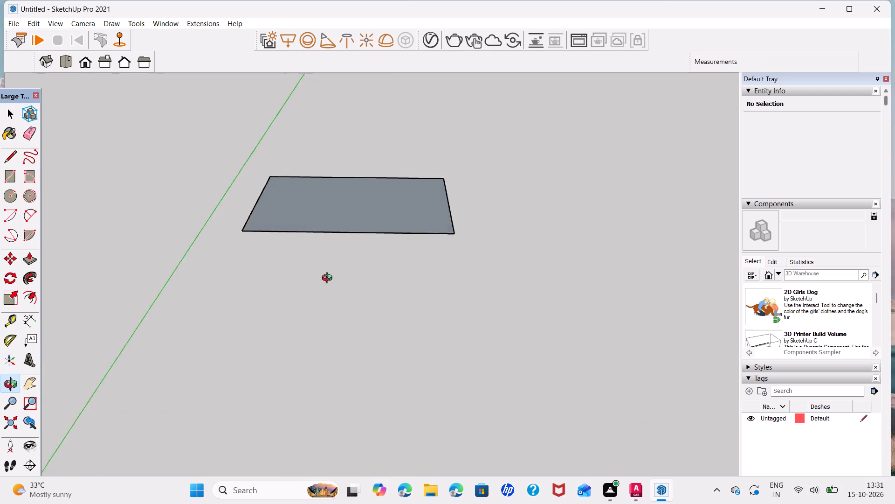
middle_click_drag(329, 279, 317, 364)
middle_click_drag(445, 237, 402, 280)
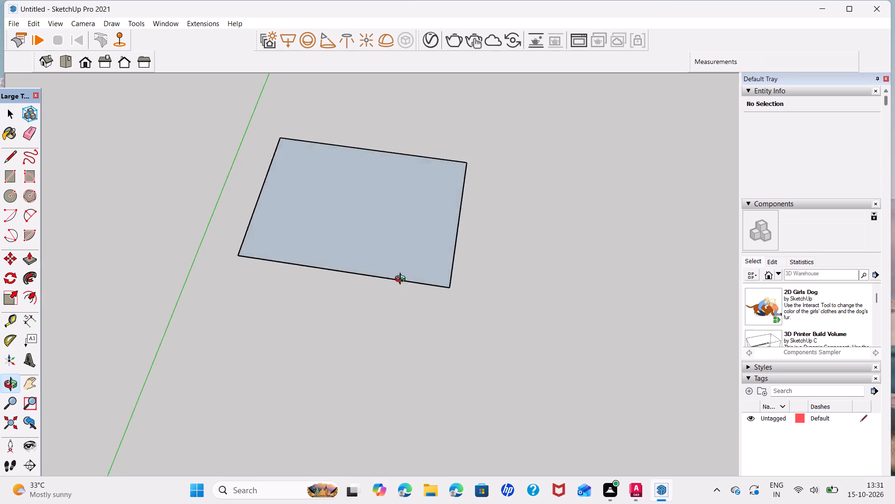
middle_click_drag(402, 280, 451, 217)
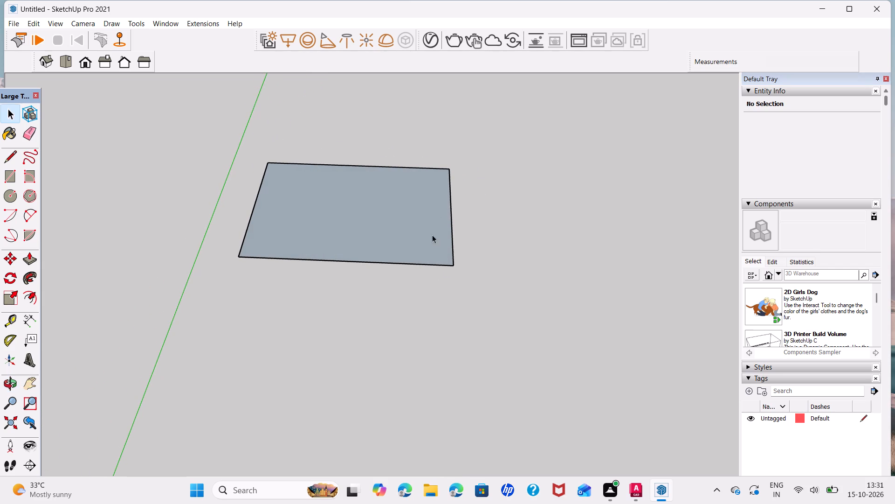
middle_click_drag(308, 238, 316, 313)
scroll(330, 310, "up", 6)
right_click(411, 321)
left_click(484, 236)
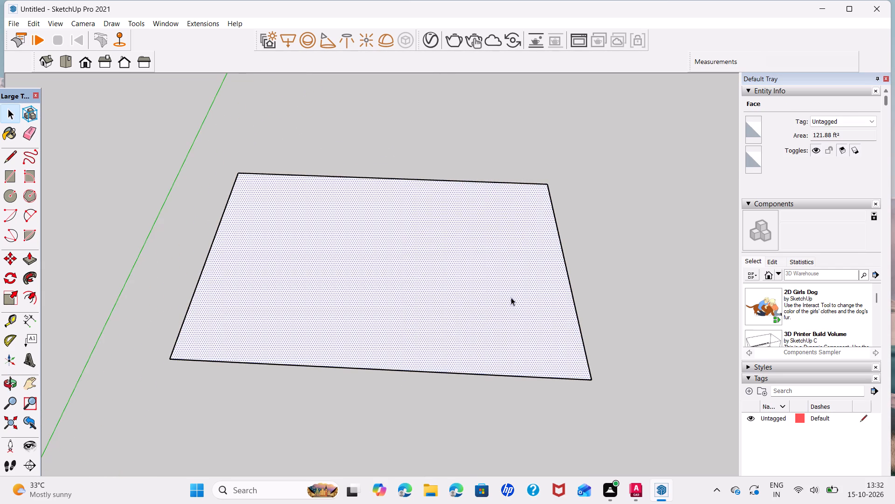
Push/Pull the rectangle up 4" to make a floor slab.
key("p")
left_click(510, 308)
key("4")
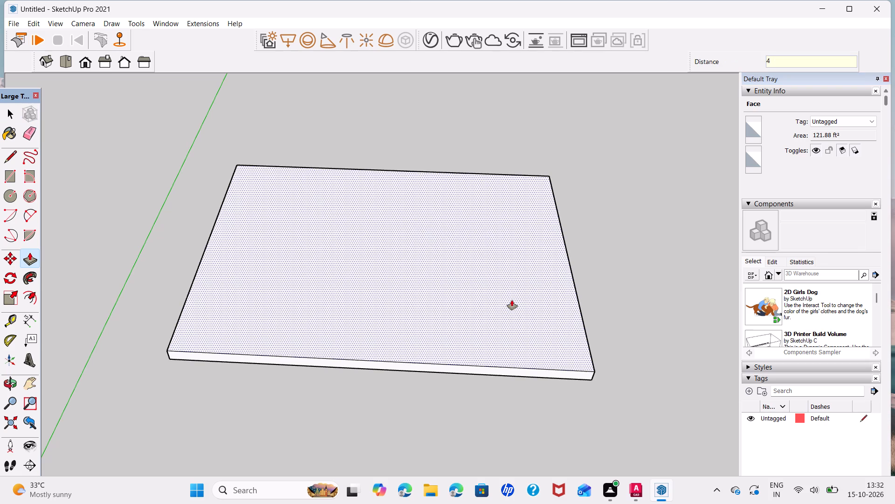
key("Return")
key("space")
Push/Pull the slab's short side face farthest from the green axis outward by 9".
left_click(516, 371)
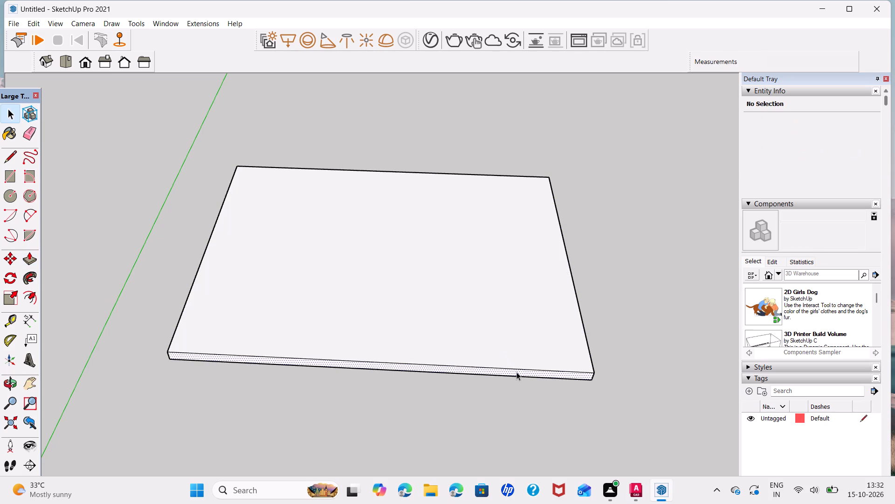
middle_click_drag(576, 354, 499, 329)
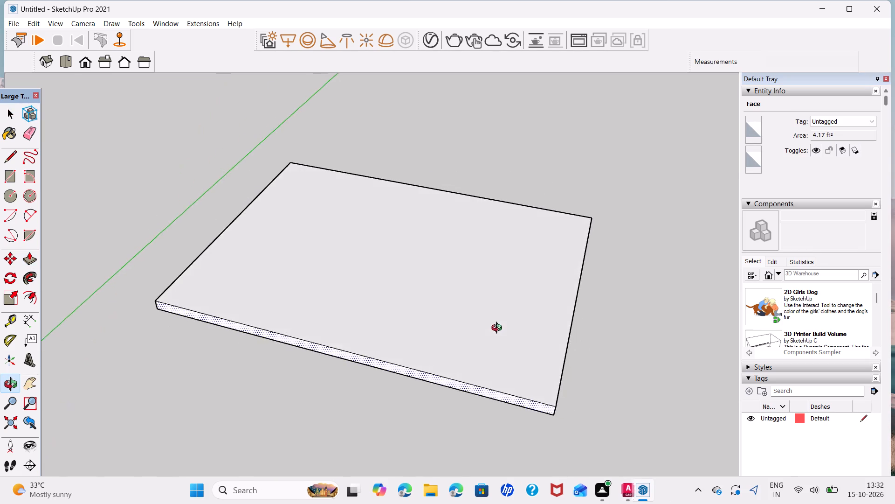
middle_click_drag(499, 329, 456, 289)
scroll(546, 379, "up", 3)
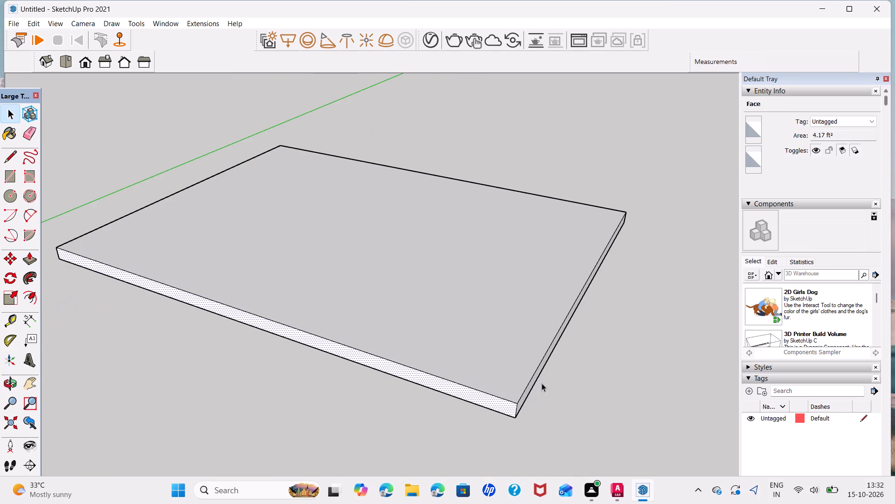
left_click(537, 375)
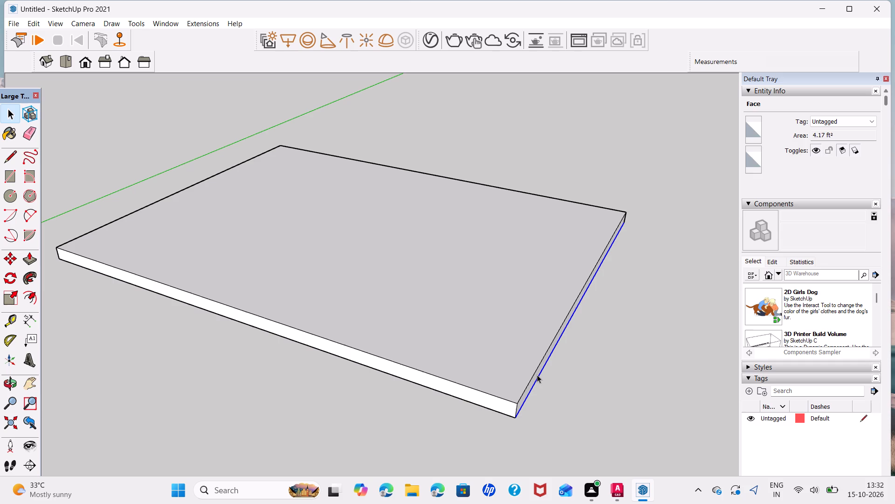
left_click(536, 372)
scroll(536, 372, "up", 3)
left_click(537, 376)
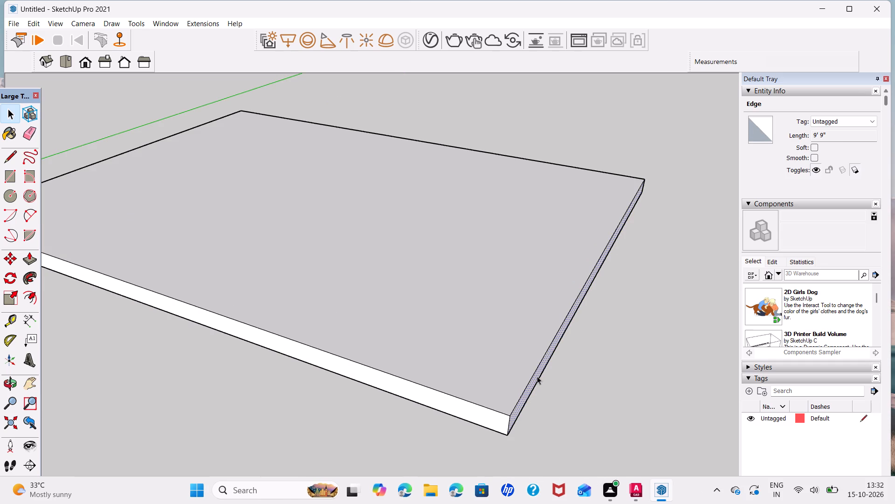
key("p")
left_click(537, 376)
key("9")
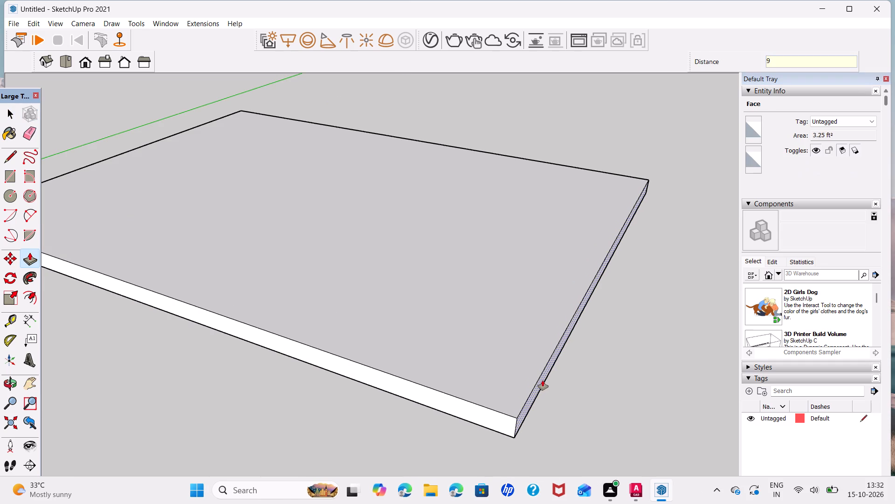
key("Return")
Push/Pull the slab's long side face farthest from the red axis outward by 9".
scroll(597, 196, "up", 1)
middle_click_drag(600, 197, 281, 257)
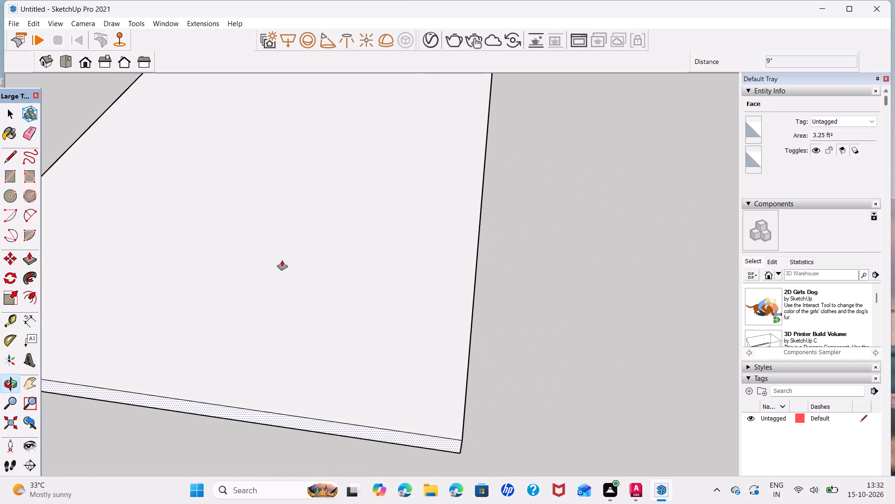
middle_click_drag(437, 309, 309, 209)
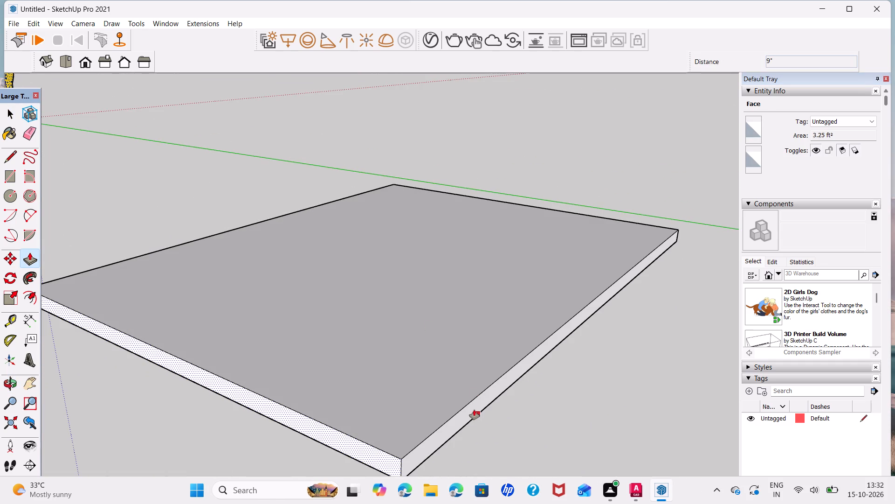
key("space")
left_click(474, 409)
key("p")
left_click(474, 409)
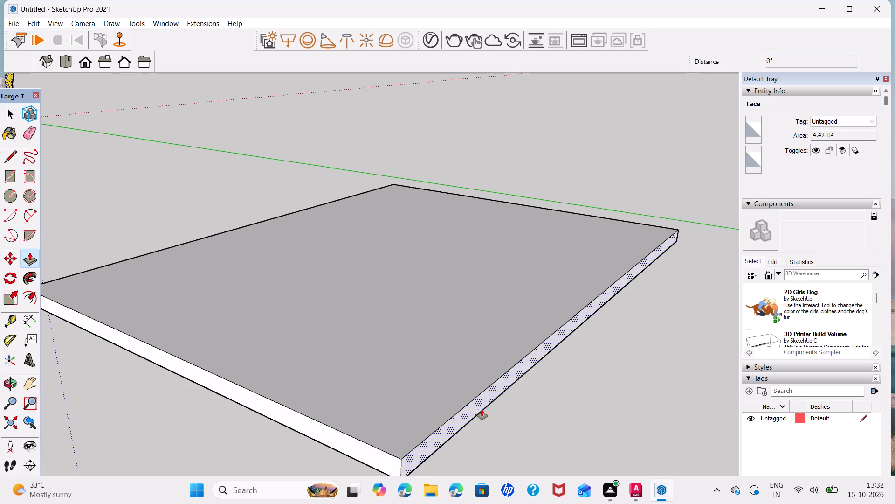
key("9")
key("Return")
key("space")
Push/Pull the slab's short side face nearest the green axis outward by 4".
scroll(440, 328, "down", 7)
middle_click_drag(383, 378, 790, 312)
middle_click_drag(369, 301, 418, 331)
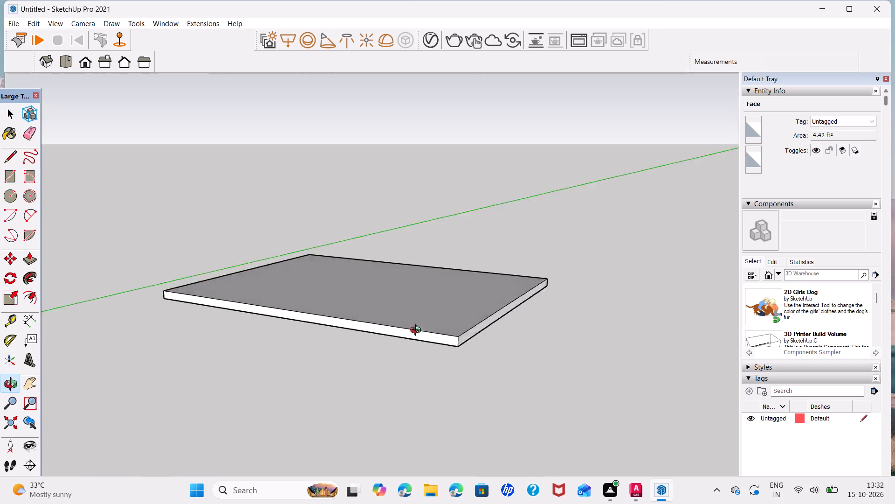
middle_click_drag(418, 331, 799, 300)
scroll(363, 329, "up", 4)
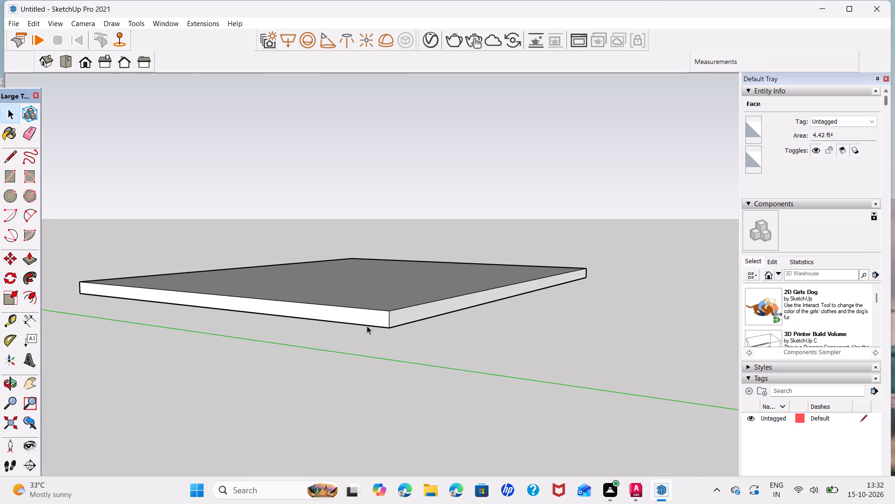
left_click(375, 317)
key("p")
key("4")
left_click(375, 320)
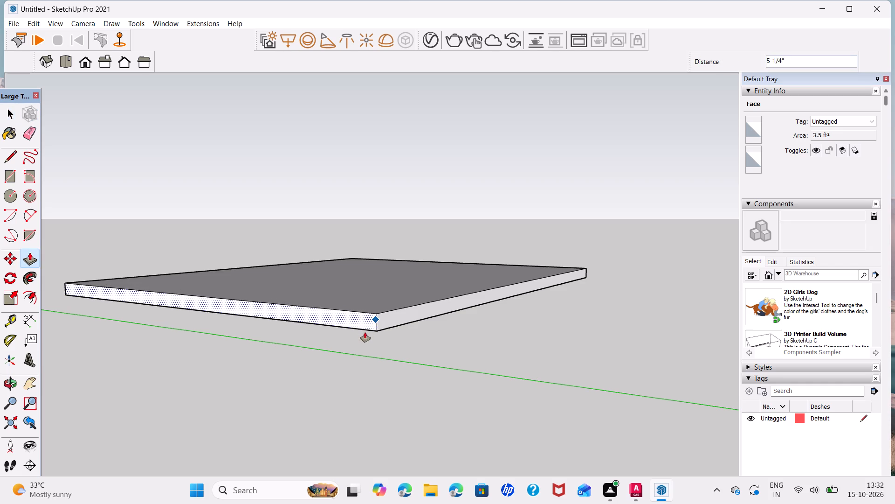
key("4")
key("Return")
key("space")
Select the whole slab with all its faces and edges and make it a group.
scroll(456, 334, "down", 1)
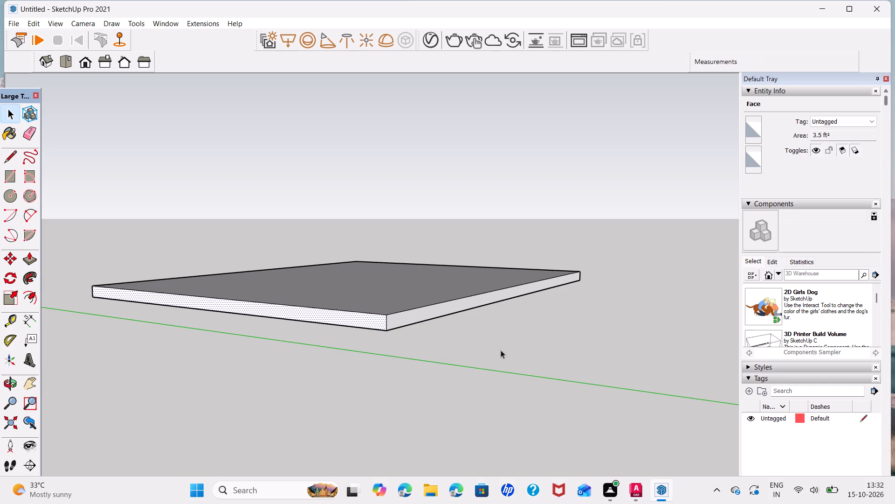
left_click_drag(516, 355, 521, 357)
middle_click_drag(472, 285, 228, 453)
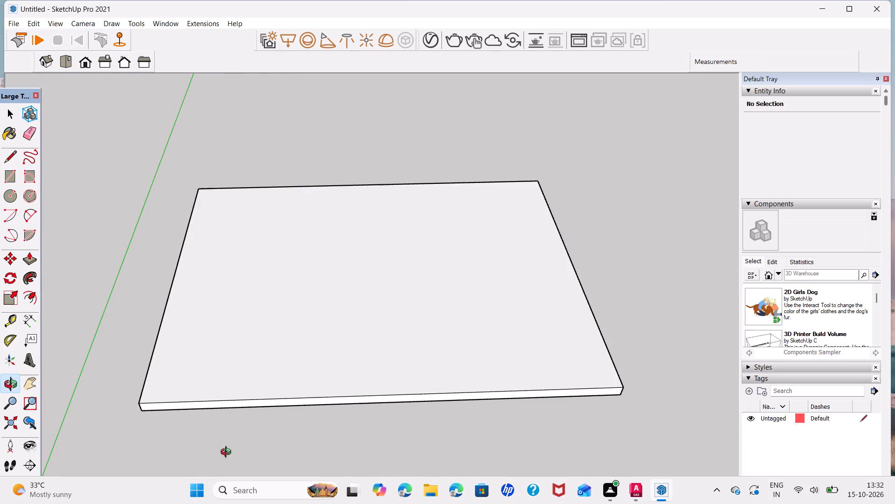
middle_click_drag(228, 453, 213, 470)
middle_click_drag(372, 347, 371, 381)
triple_click(405, 385)
right_click(405, 385)
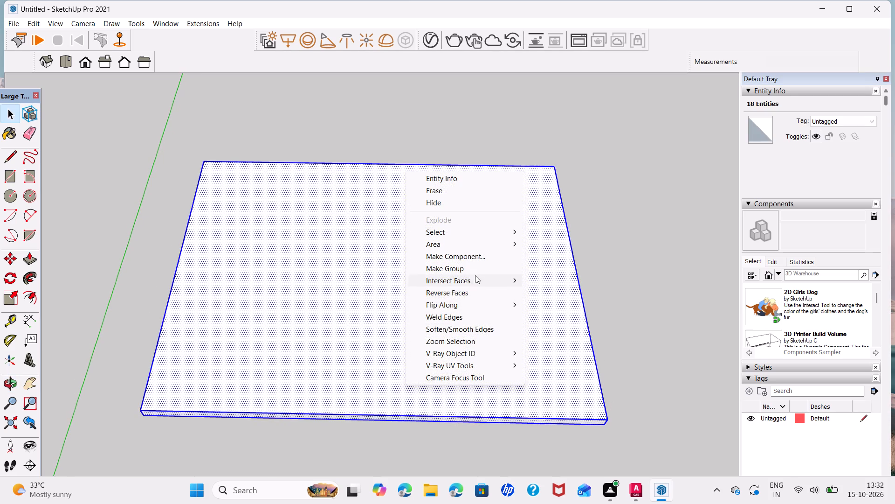
left_click(477, 273)
Draw a rectangle over the grouped slab's top surface, from one corner to the diagonally opposite corner.
left_click(632, 310)
key("r")
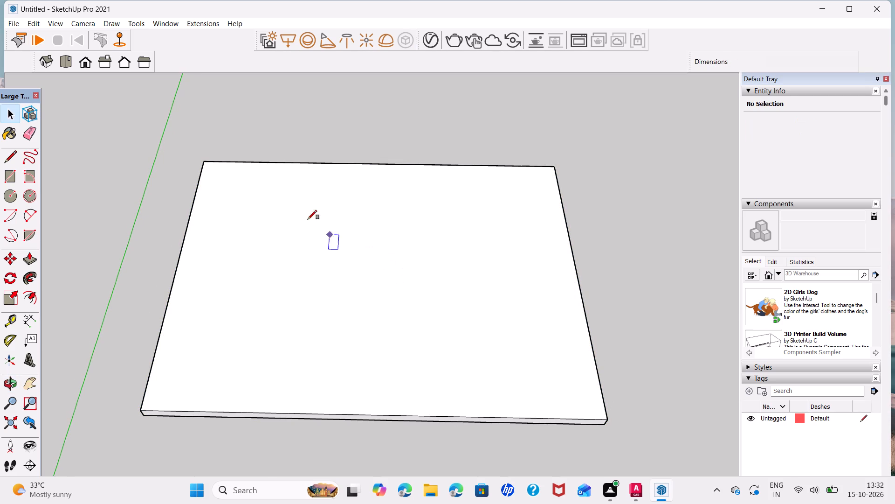
left_click(207, 161)
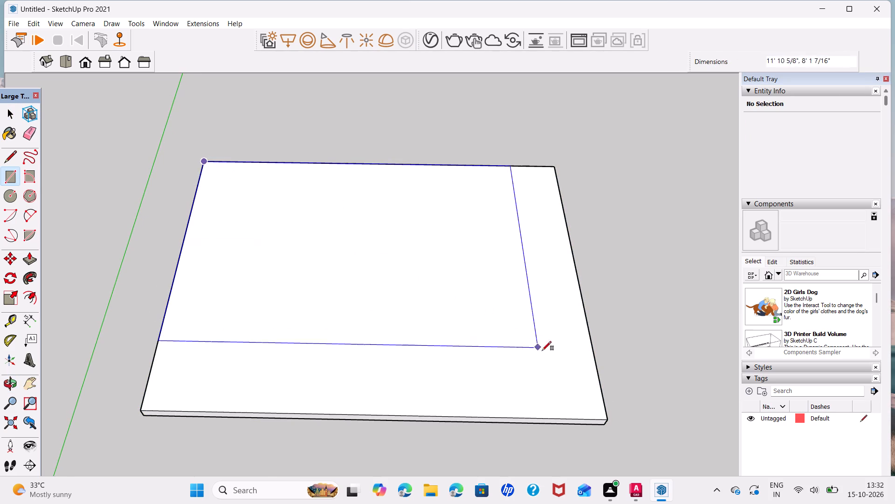
left_click(606, 417)
key("space")
Reverse the face of the new rectangle on top of the slab.
right_click(475, 336)
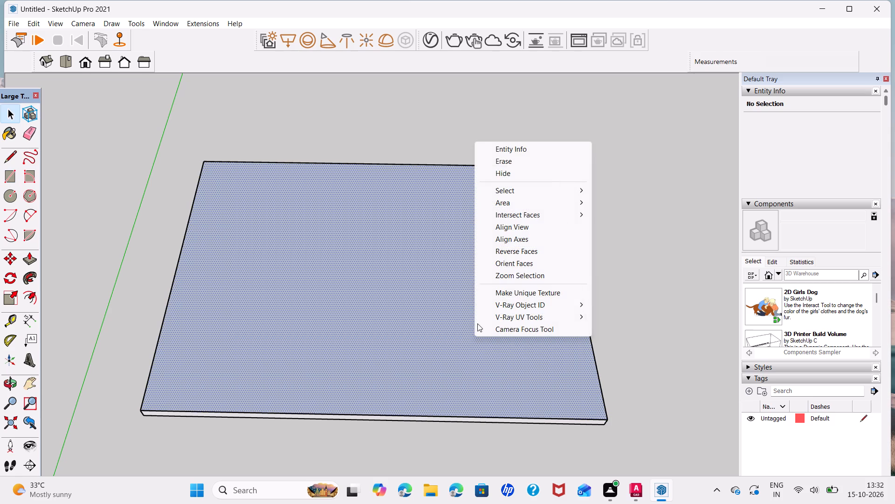
left_click(543, 252)
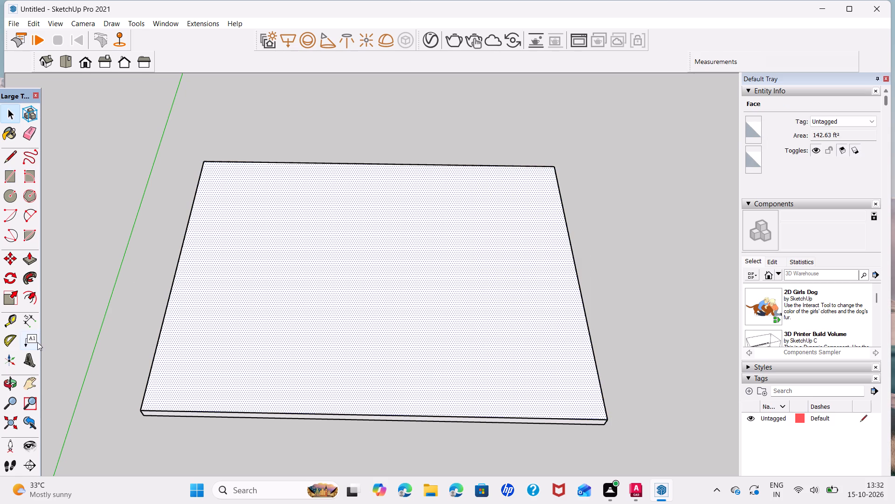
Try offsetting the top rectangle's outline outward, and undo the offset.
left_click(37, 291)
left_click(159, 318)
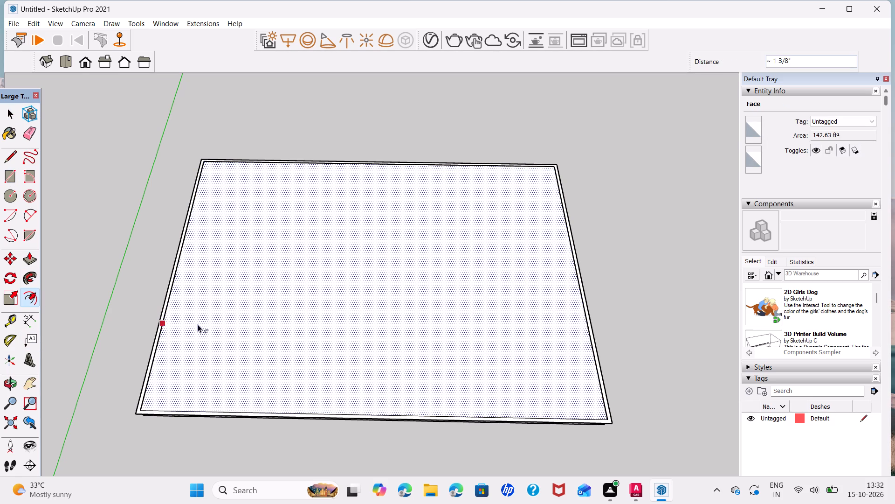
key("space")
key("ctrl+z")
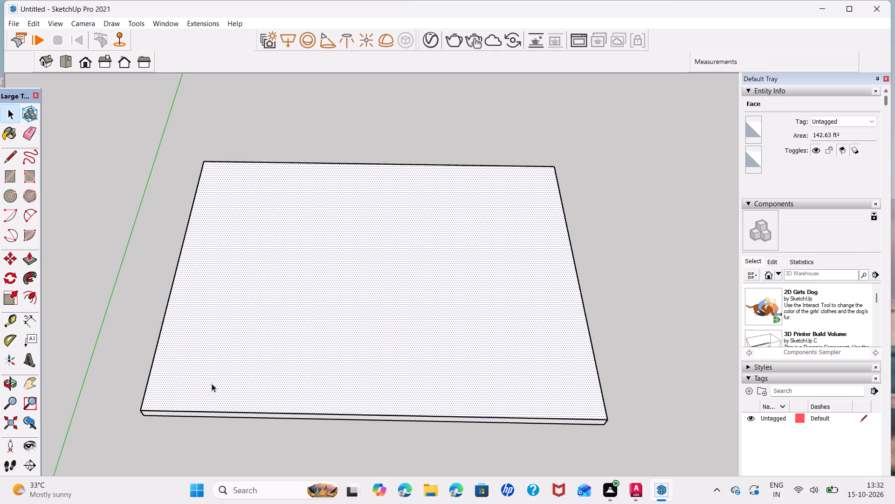
Offset the outline of the rectangle on the slab inward twice, by 4" and by 9".
left_click(37, 301)
left_click(176, 331)
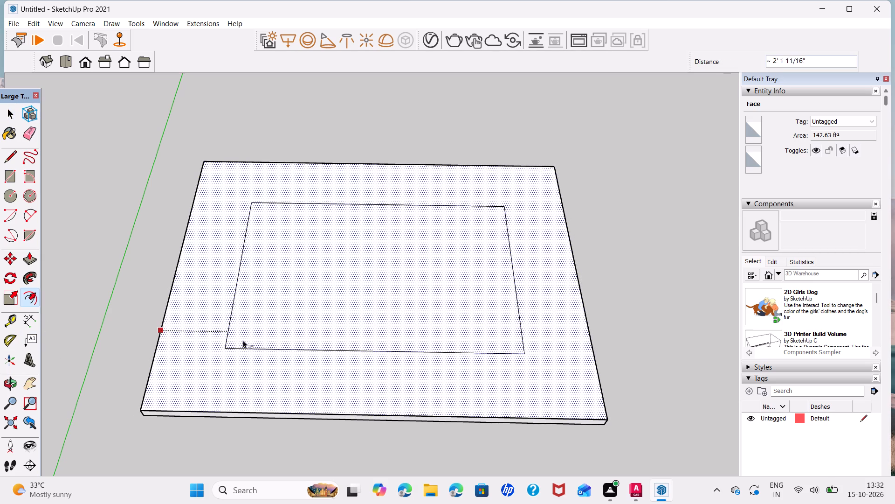
key("4")
key("Return")
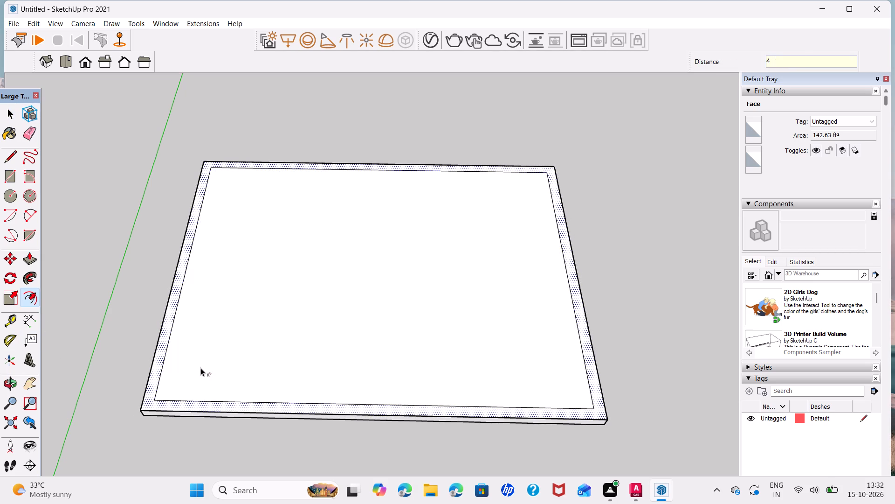
left_click(154, 324)
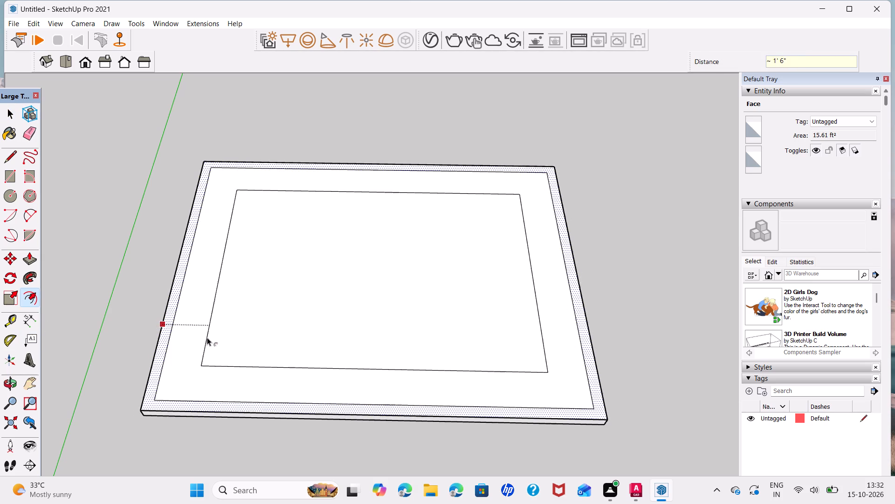
key("9")
key("Return")
key("space")
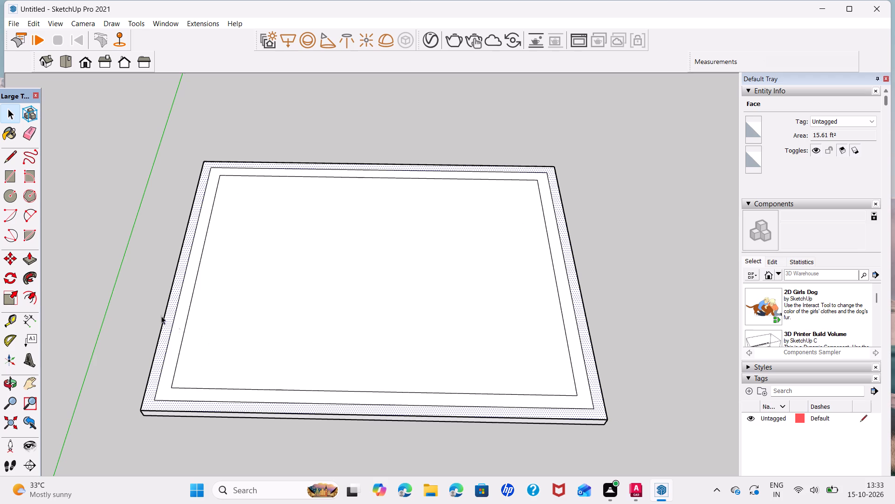
Delete the surplus offset lines, keeping the 4" line along the left side and the 9" lines along the back and right sides.
left_click(198, 273)
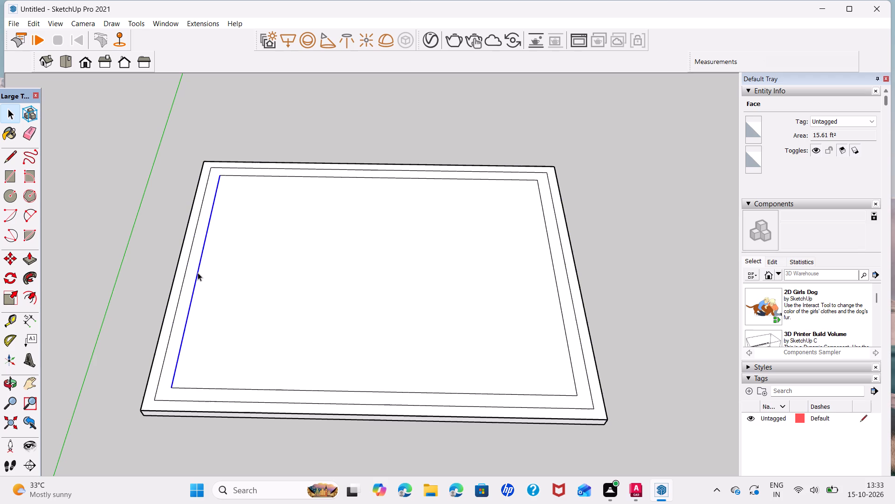
key("Delete")
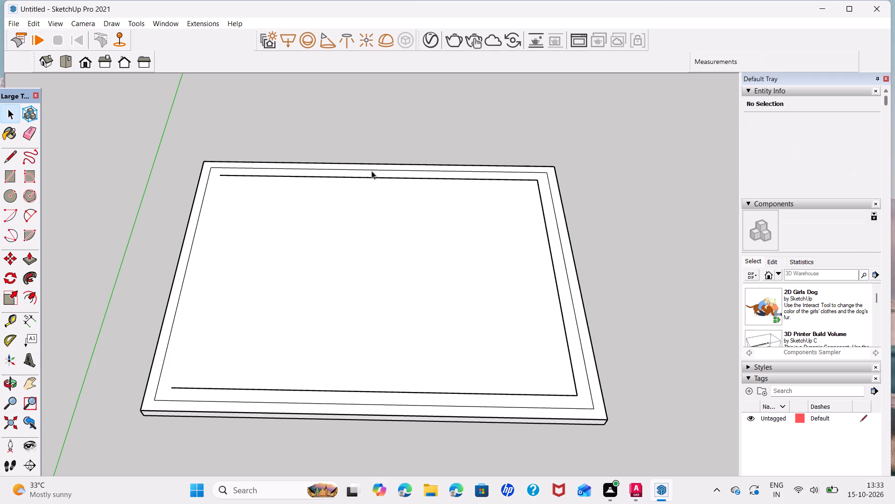
left_click(383, 170)
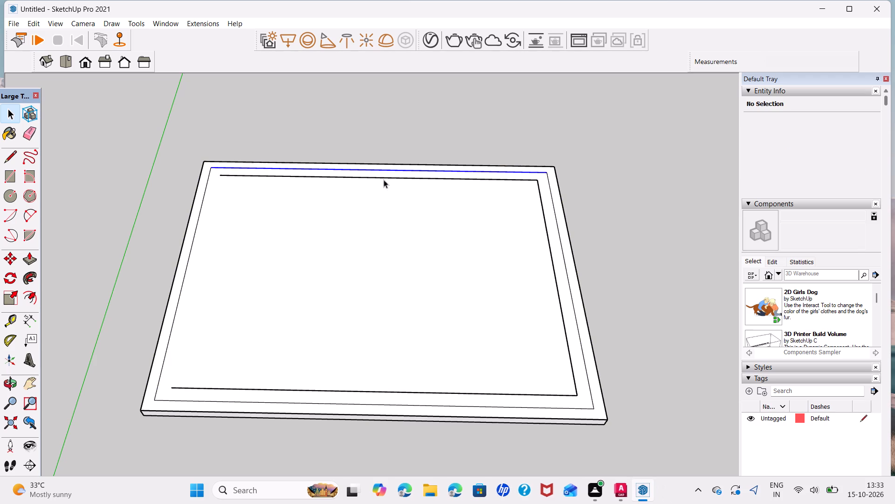
key("Delete")
left_click(578, 331)
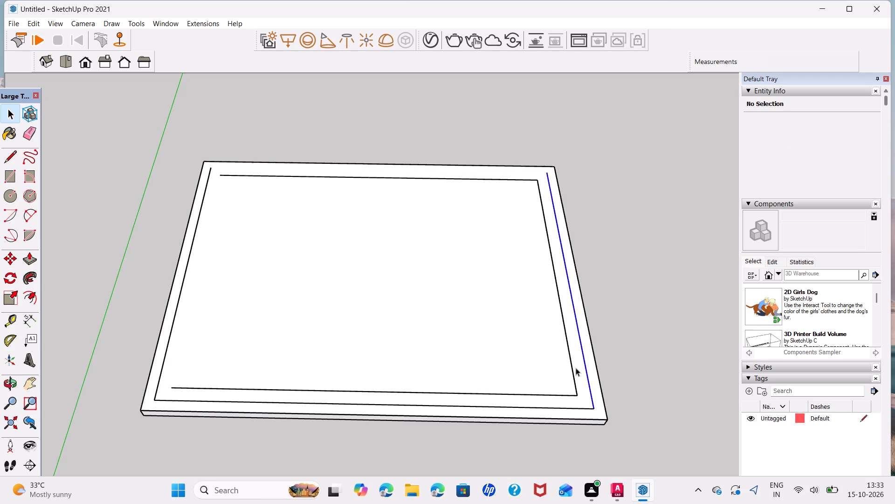
key("Delete")
left_click(574, 409)
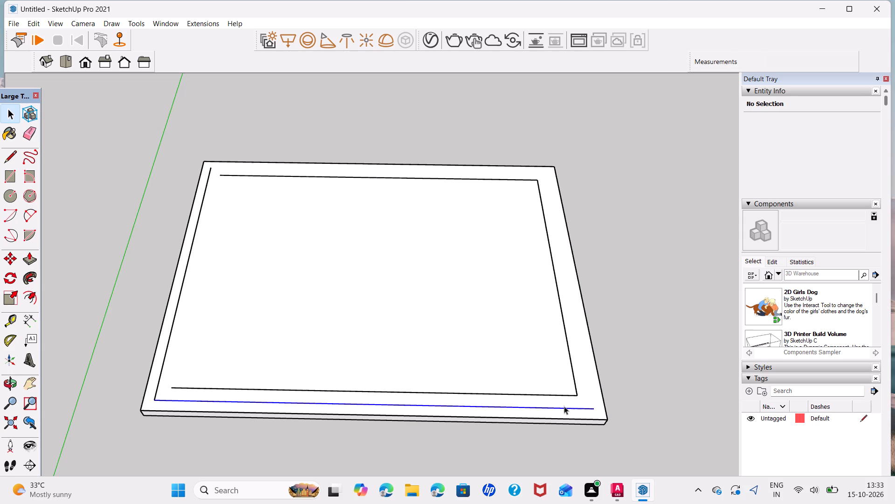
key("Delete")
left_click(545, 396)
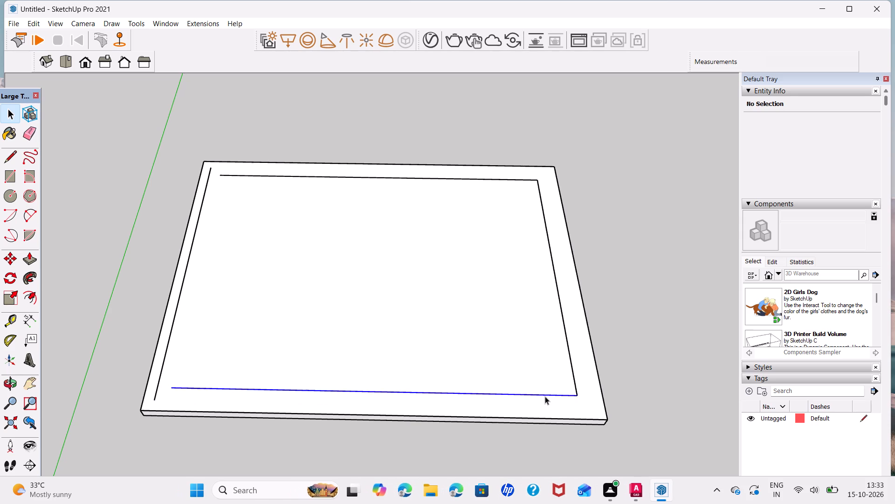
key("Delete")
Draw a line extending the right side's 9" offset line to the slab's front edge.
key("l")
key("Return")
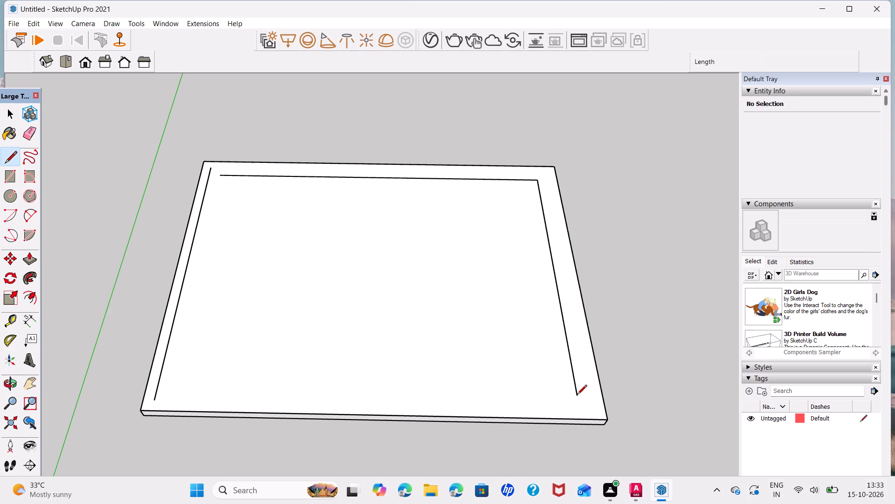
left_click(577, 398)
left_click(578, 418)
key("space")
Draw a 5" line joining the left end of the back offset line to the left side's offset line.
key("l")
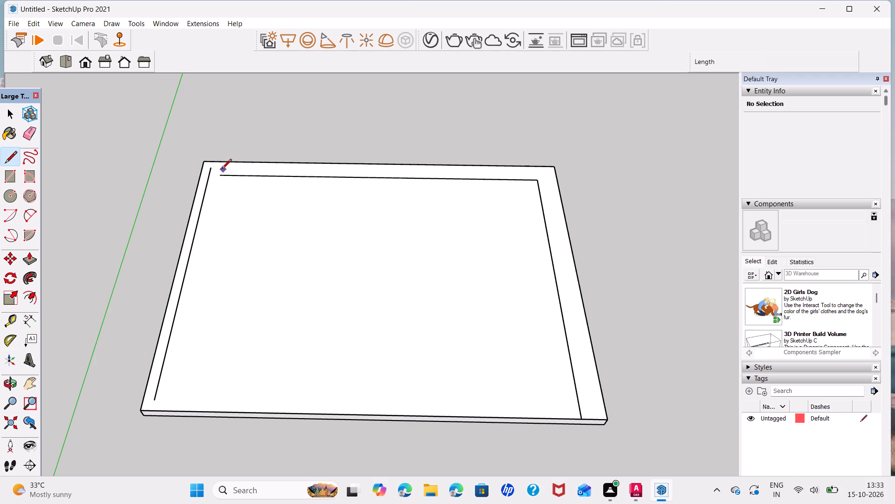
left_click(221, 174)
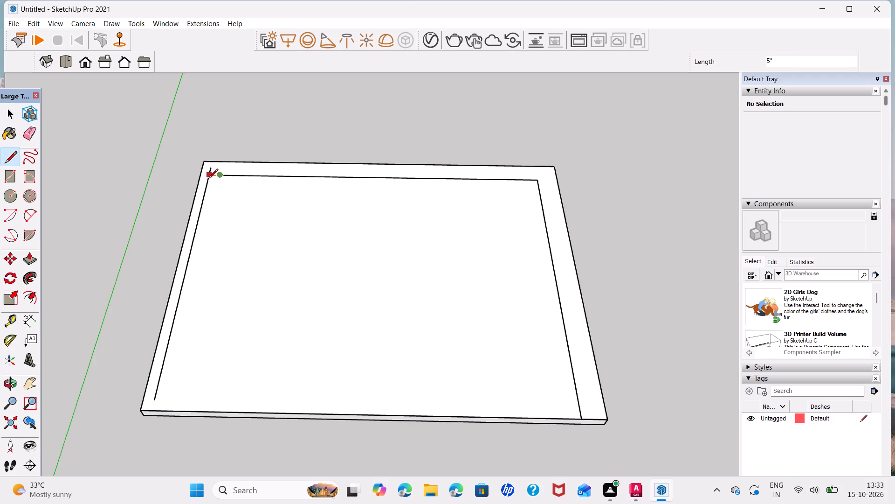
left_click(208, 179)
key("space")
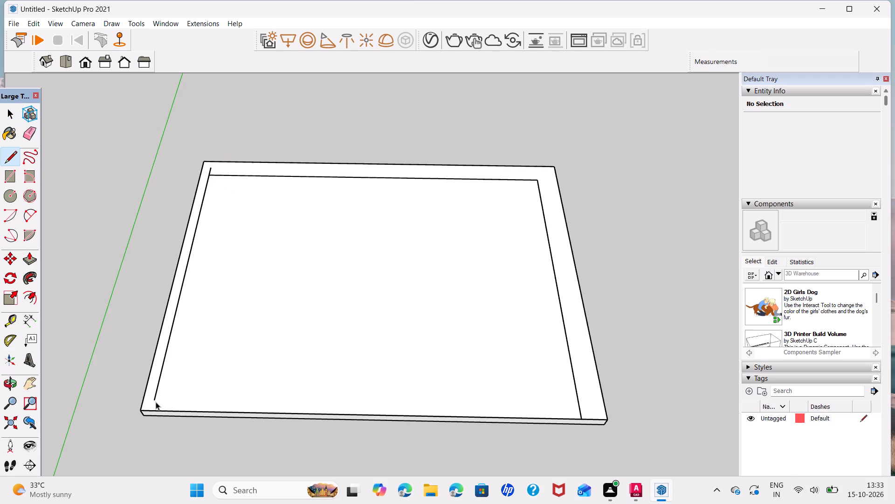
Draw a 4" line extending the left side's offset line to the slab's front edge, closing the wall outline.
key("l")
left_click(160, 399)
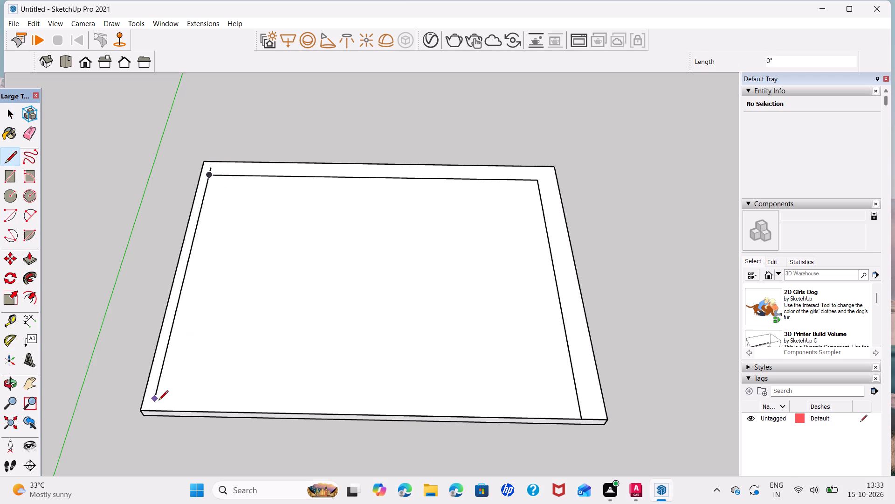
left_click(158, 401)
left_click(151, 410)
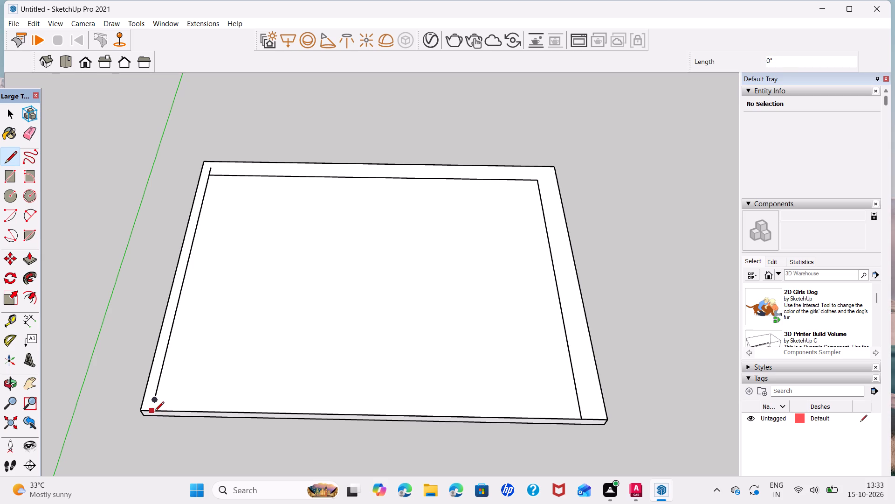
left_click(154, 412)
key("space")
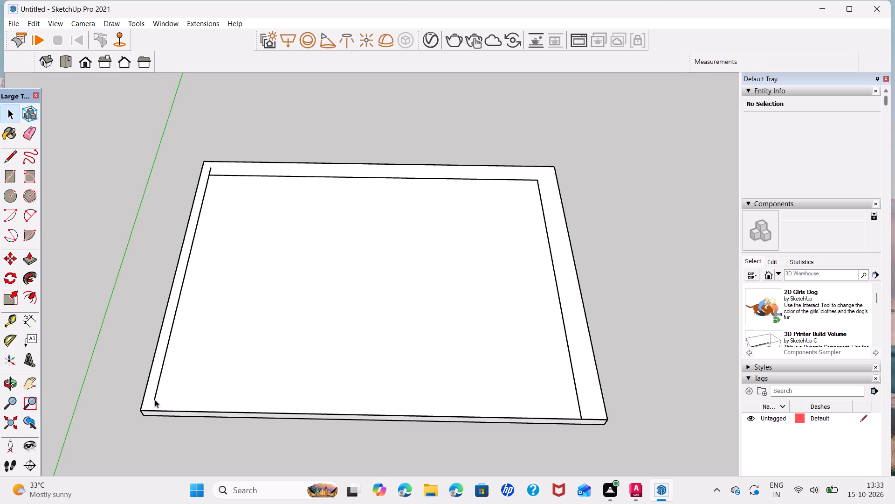
key("l")
left_click(154, 400)
left_click(151, 410)
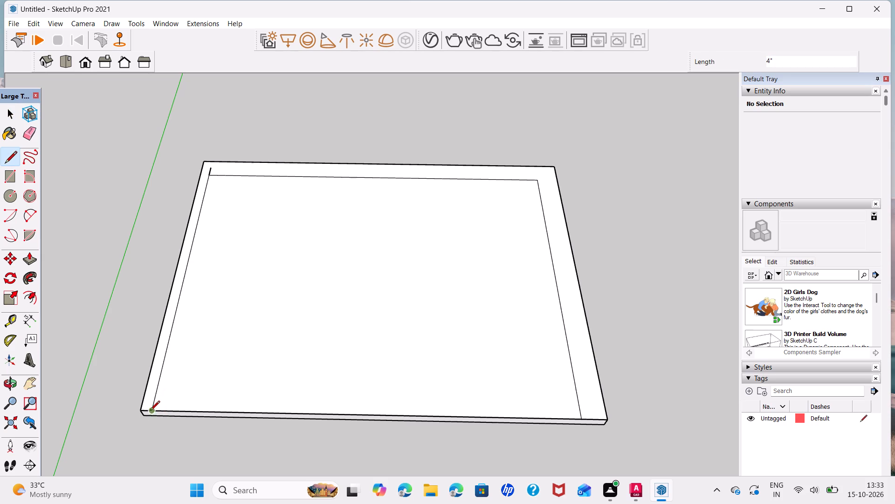
key("space")
Delete the large inner face enclosed by the wall outline.
left_click(213, 173)
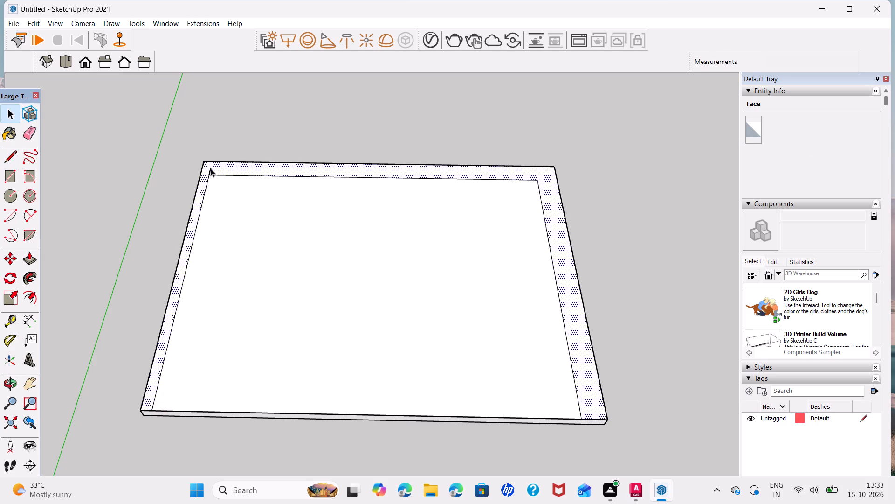
left_click(211, 168)
key("Home")
left_click(282, 297)
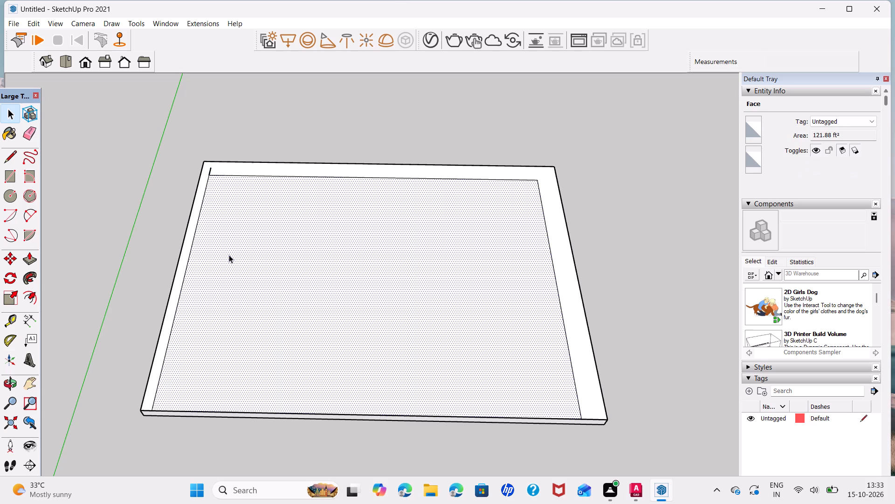
key("Home")
key("Delete")
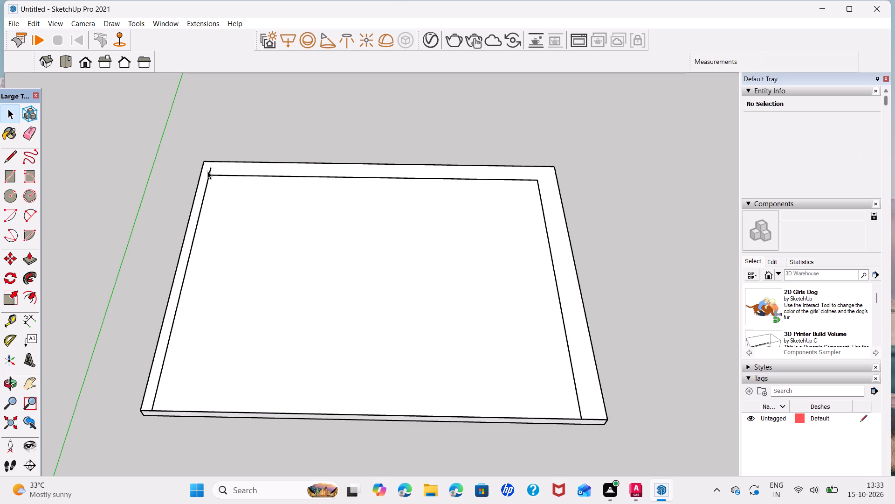
Delete the short leftover line stub at the outline's back-left corner.
left_click(207, 170)
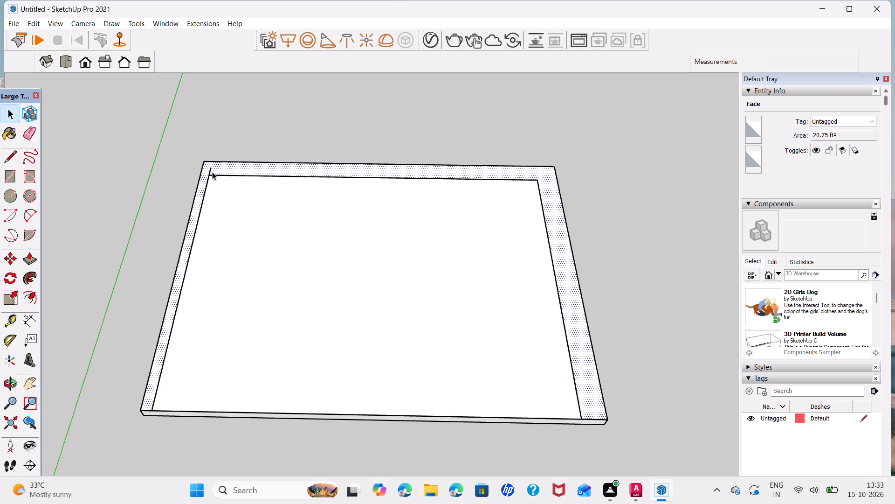
left_click(211, 171)
key("Delete")
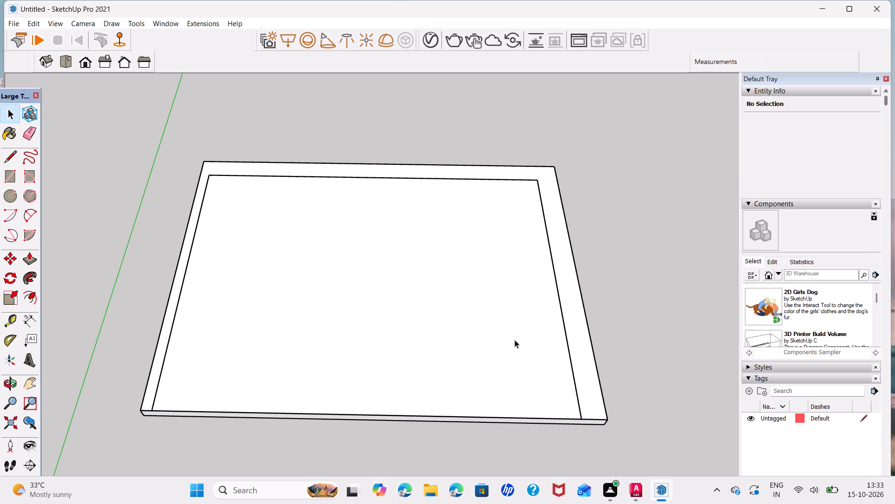
Push/Pull the U-shaped wall strip upward 10'.
left_click(593, 404)
key("p")
left_click(594, 407)
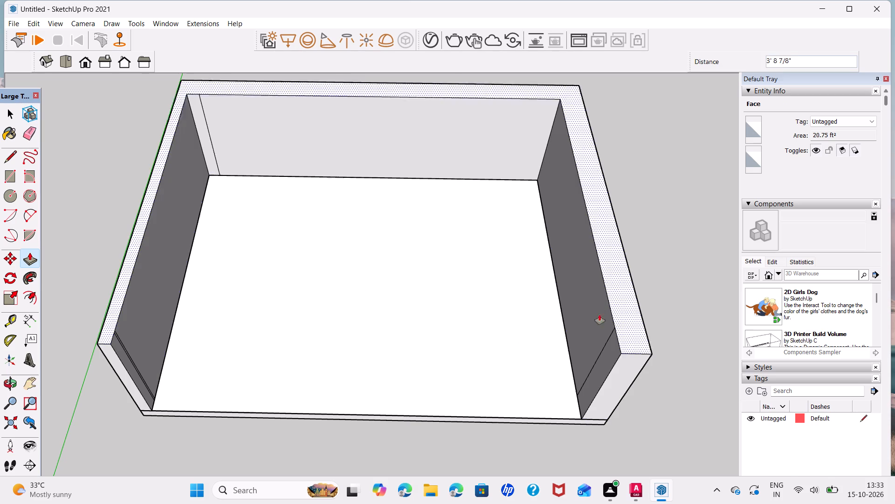
type("10'")
key("Return")
key("space")
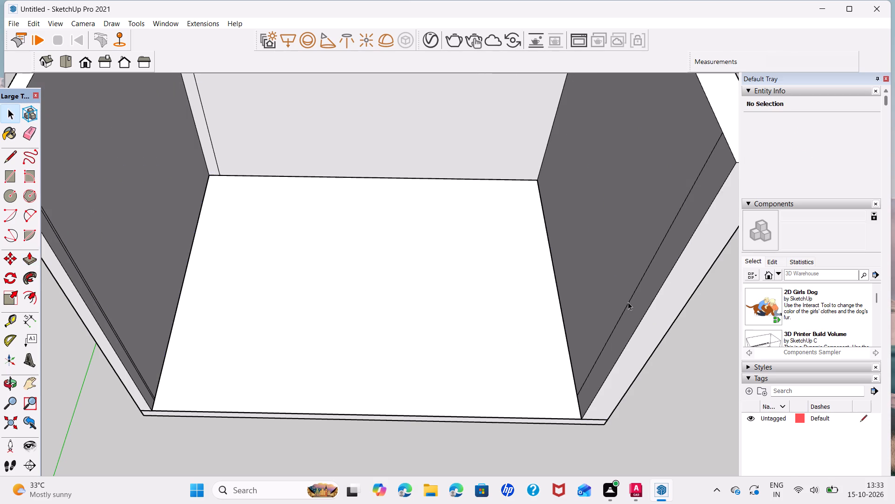
Delete the leftover vertical edges on the inner faces of the left, back and right walls.
left_click(628, 302)
key("Home")
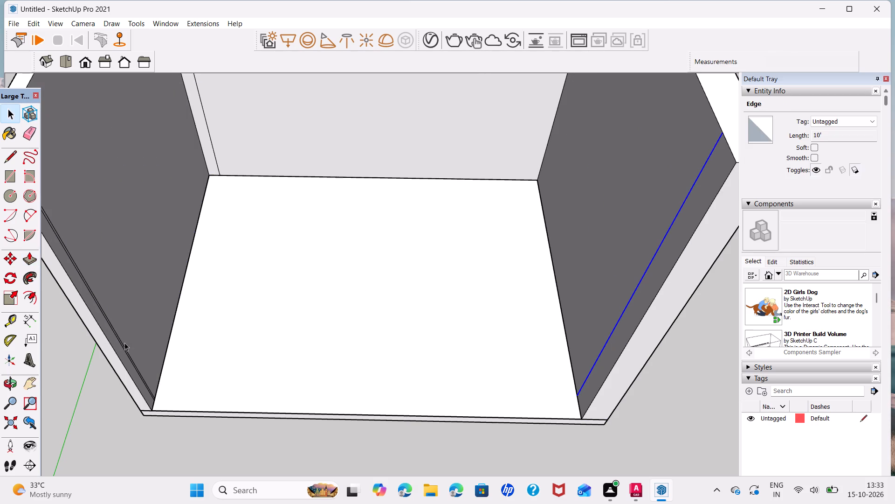
left_click(124, 343)
left_click(123, 350)
key("Home")
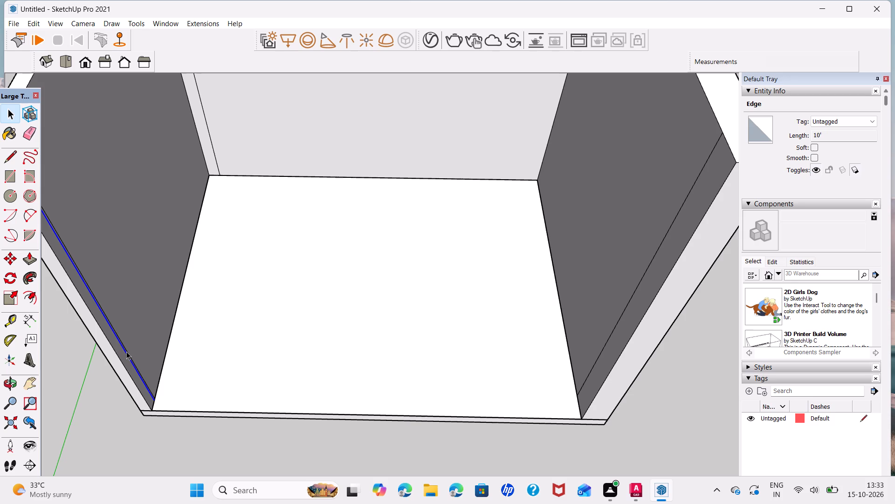
key("Delete")
left_click(127, 353)
key("Delete")
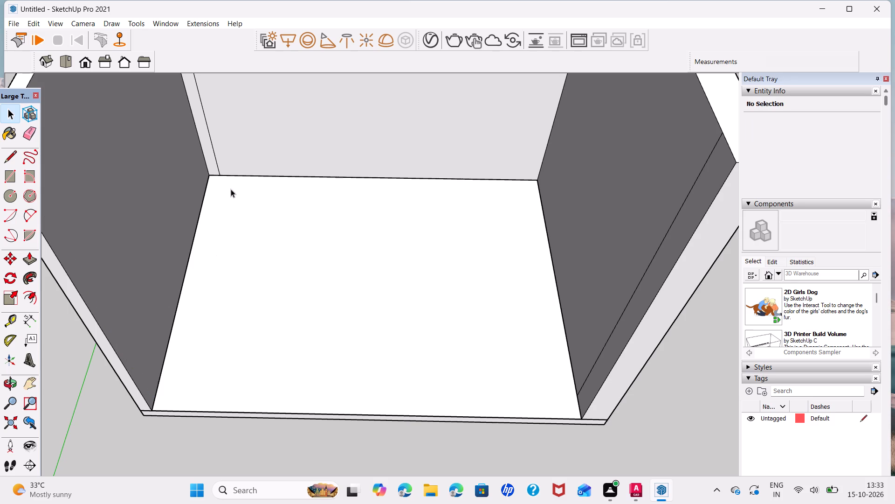
left_click(218, 164)
key("Delete")
left_click(589, 371)
key("Delete")
Select all the connected wall geometry and make it a group.
scroll(523, 416, "down", 5)
left_click(681, 403)
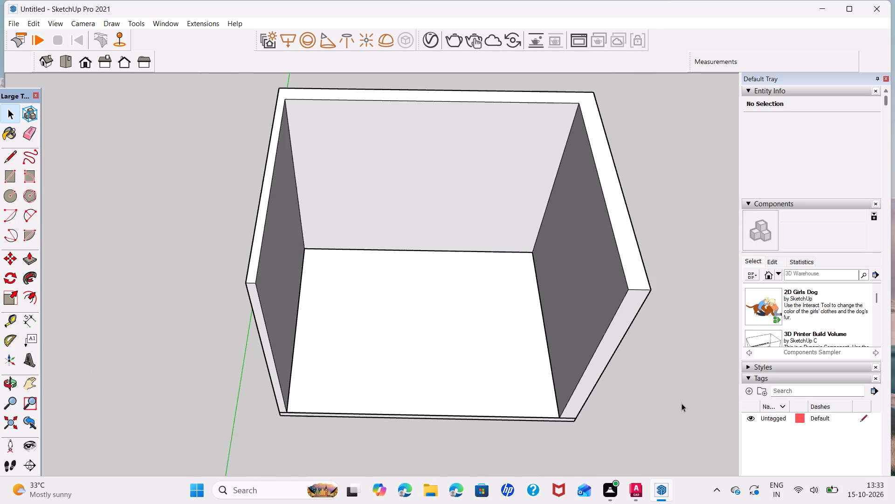
middle_click_drag(563, 359, 261, 362)
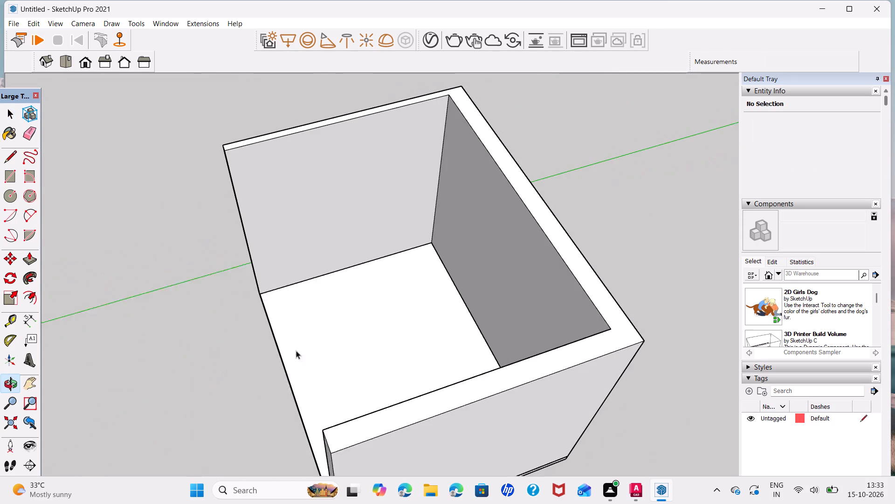
middle_click_drag(245, 422, 567, 404)
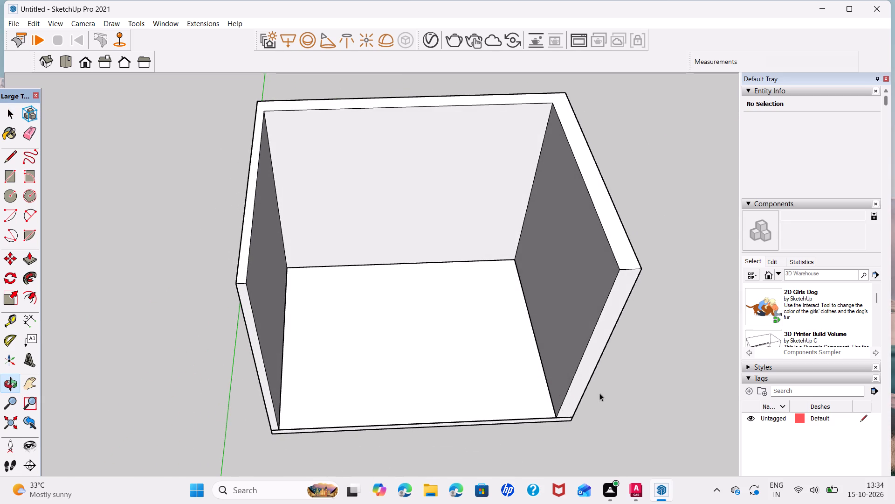
triple_click(587, 371)
right_click_drag(586, 371, 586, 375)
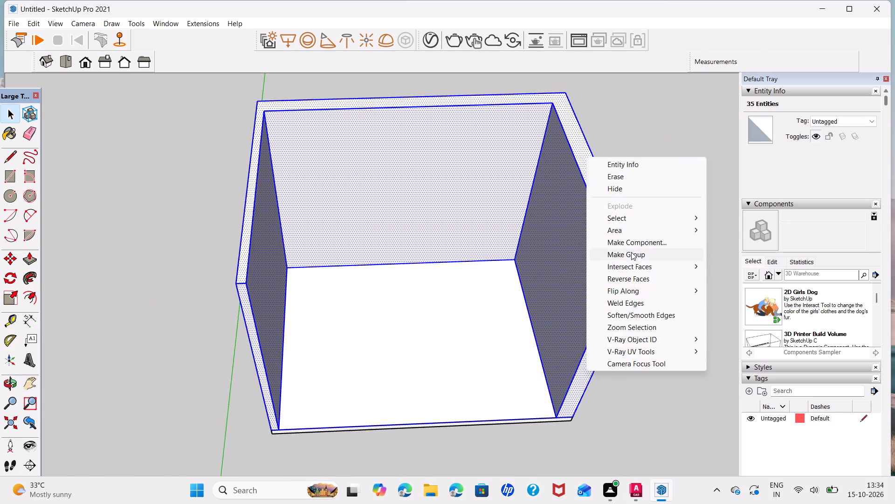
left_click(632, 252)
left_click(697, 379)
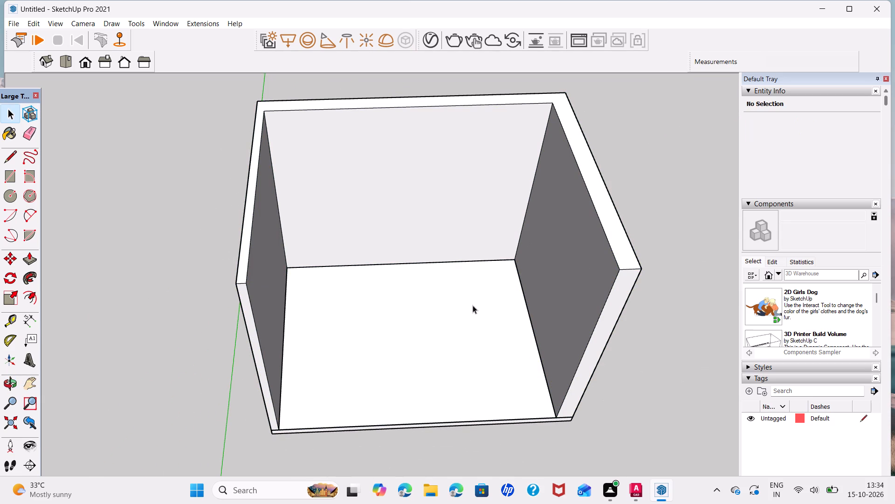
Draw a 4' by 3'6" rectangle on the floor from the room's back-left inner corner.
middle_click_drag(472, 305, 482, 272)
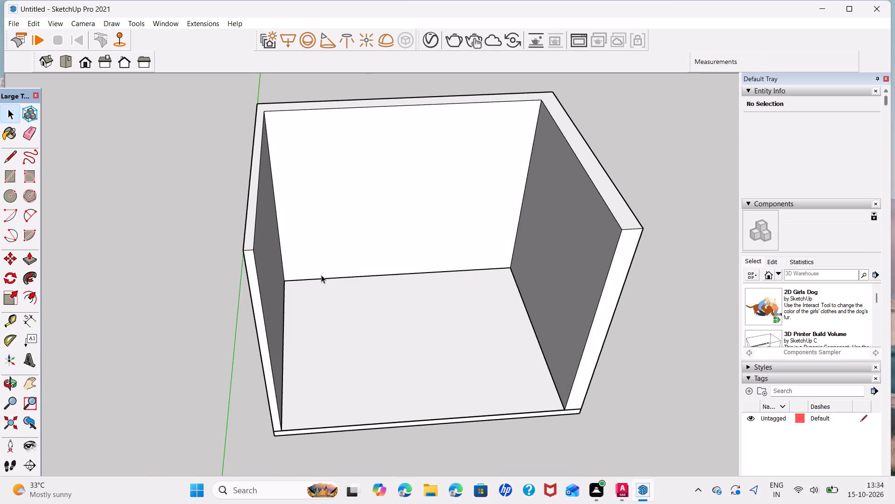
middle_click_drag(346, 256, 298, 268, "shift")
scroll(250, 291, "up", 6)
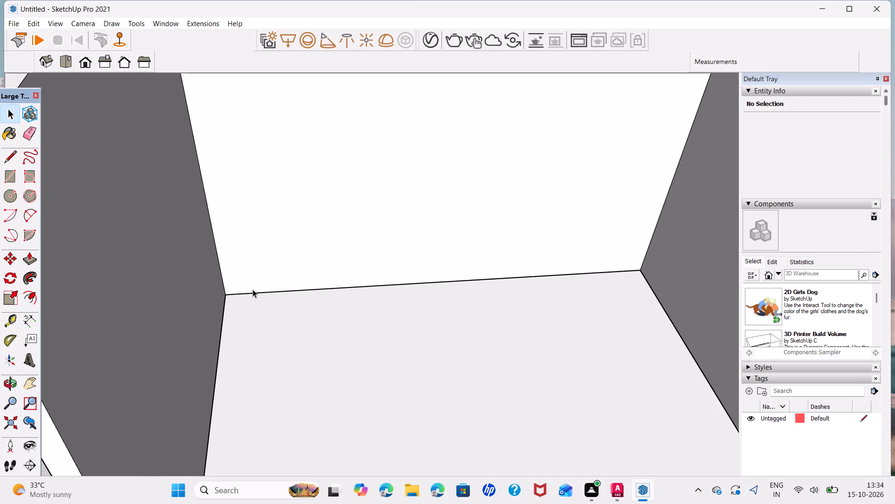
key("r")
left_click(228, 294)
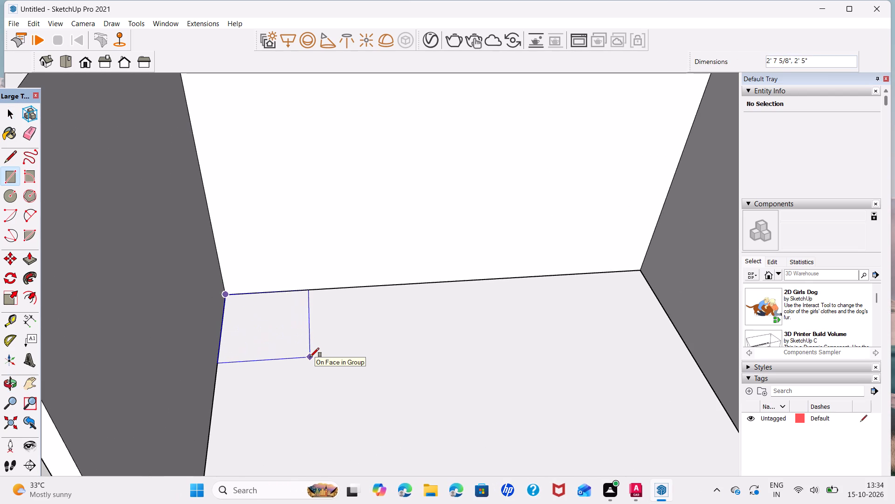
type("4'")
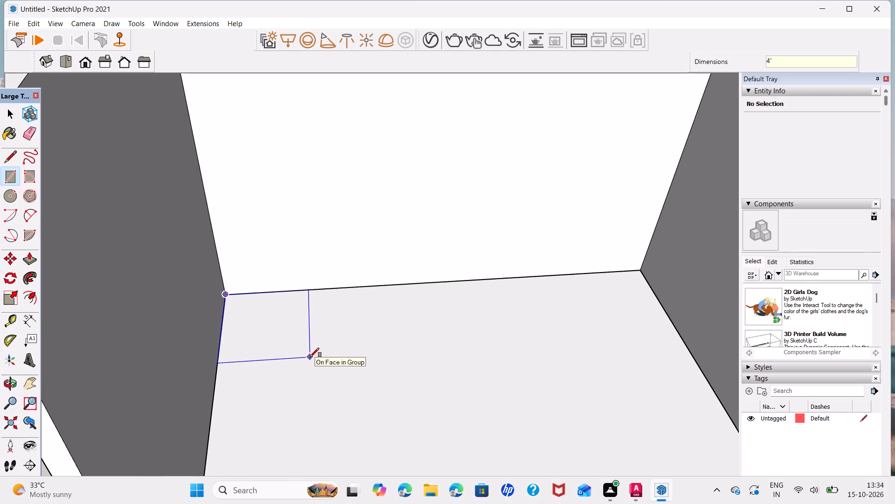
key("comma")
type("3'6")
key("Return")
key("space")
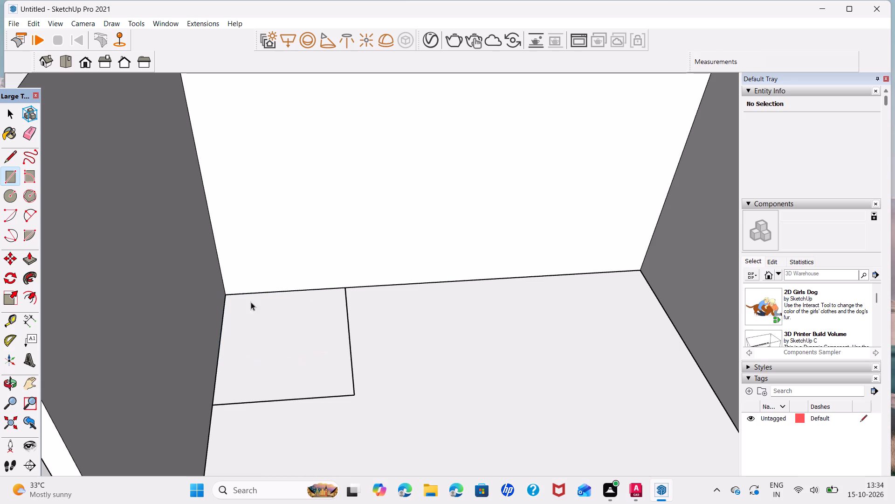
Measure the floor rectangle's right edge and check the POOJA room size in the AutoCAD floor plan.
left_click(33, 318)
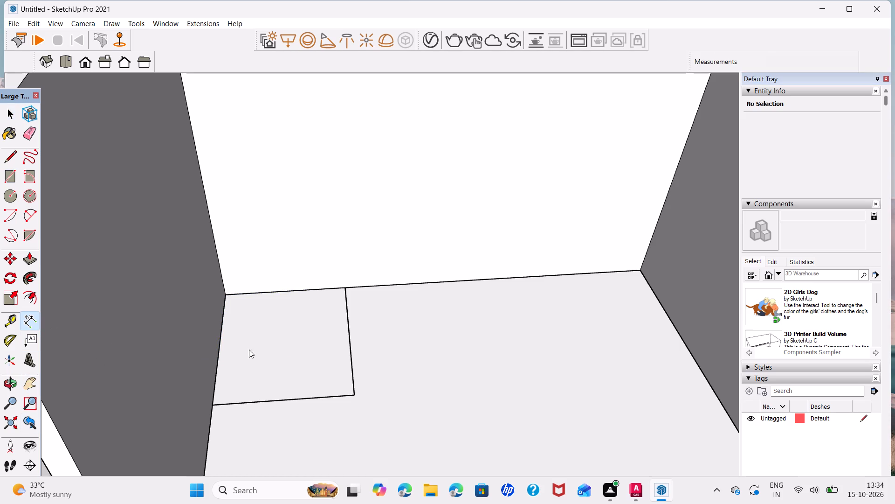
left_click(344, 289)
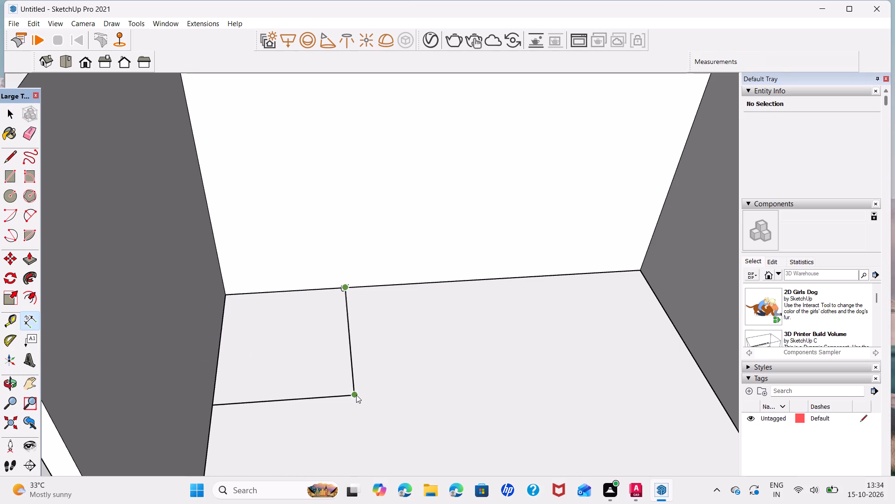
left_click(356, 395)
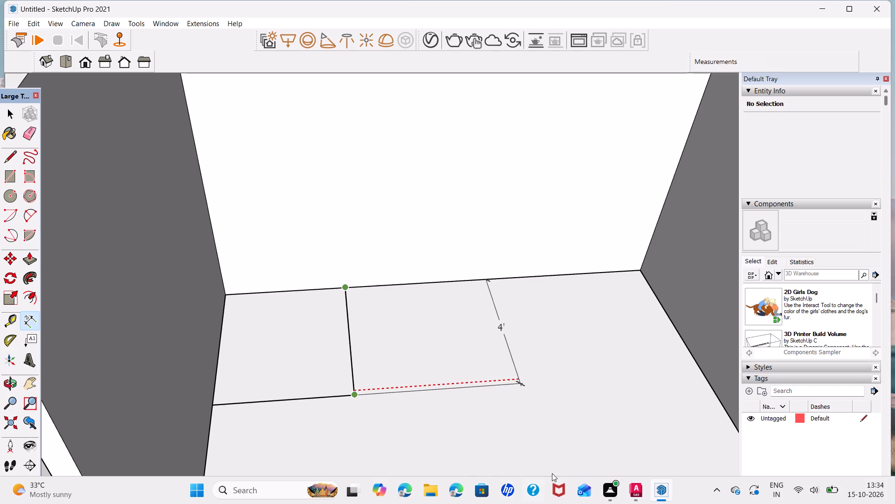
left_click(639, 492)
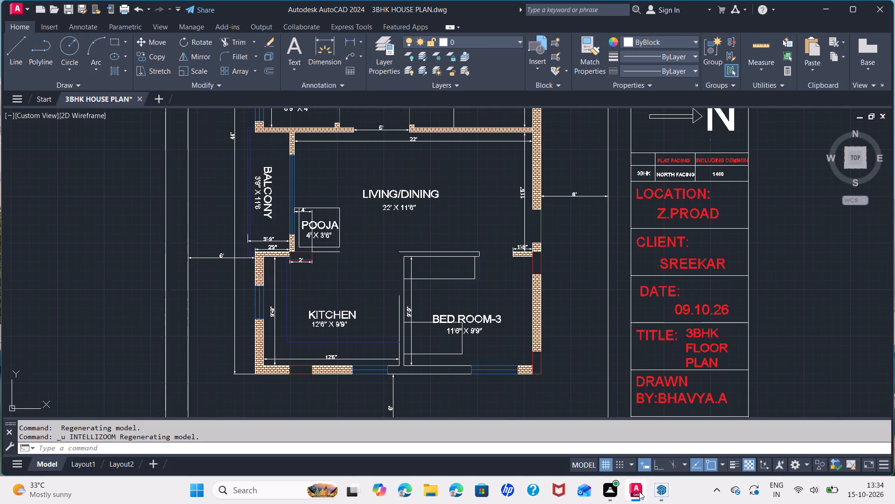
left_click(659, 491)
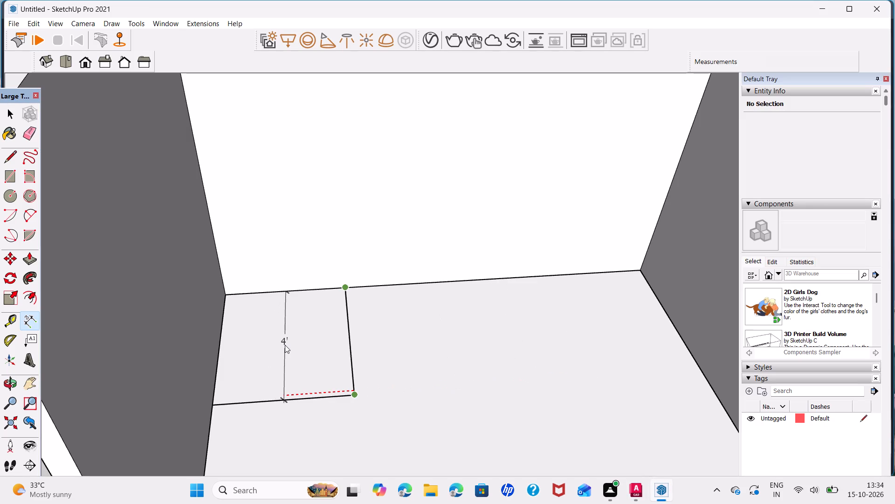
key("space")
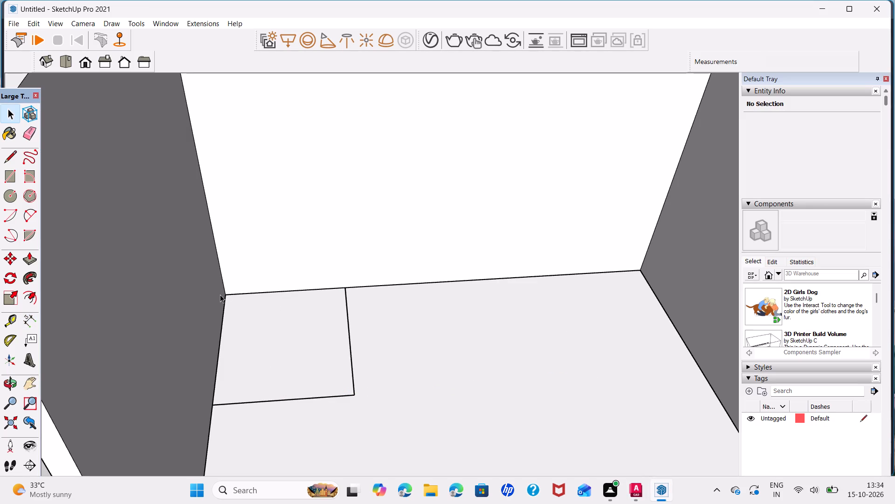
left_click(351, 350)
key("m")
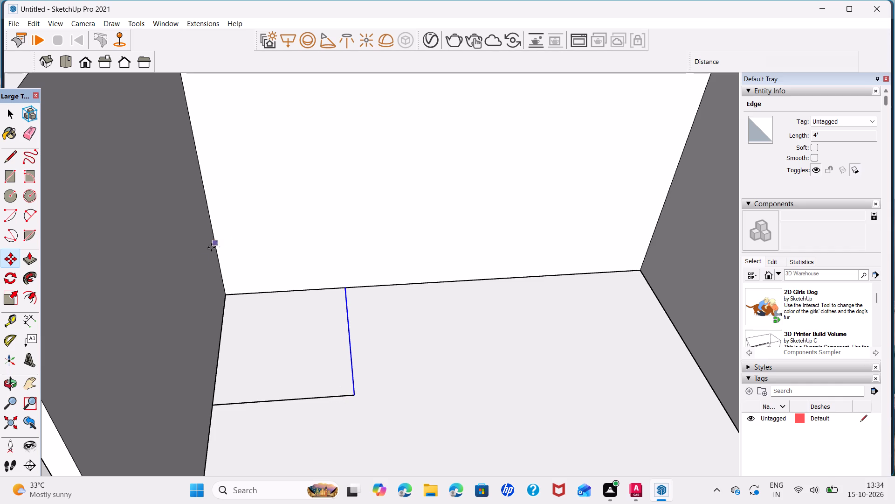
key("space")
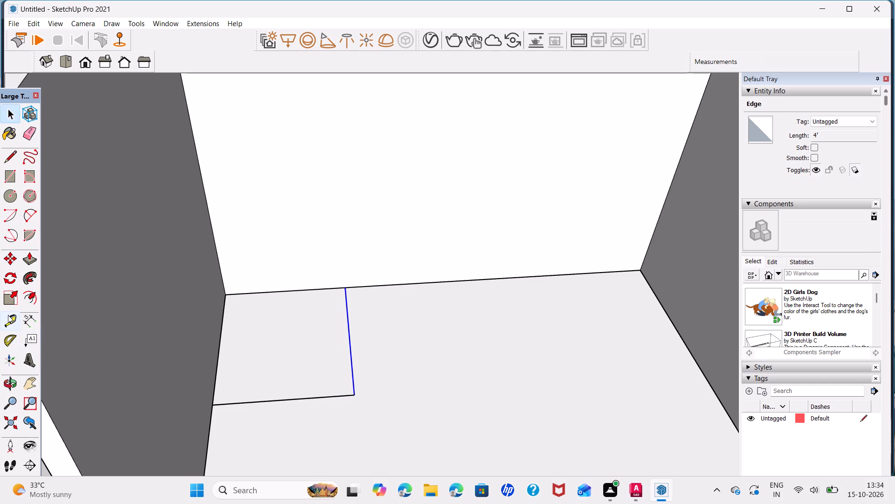
Measure the floor rectangle's back edge along the back wall.
left_click(27, 315)
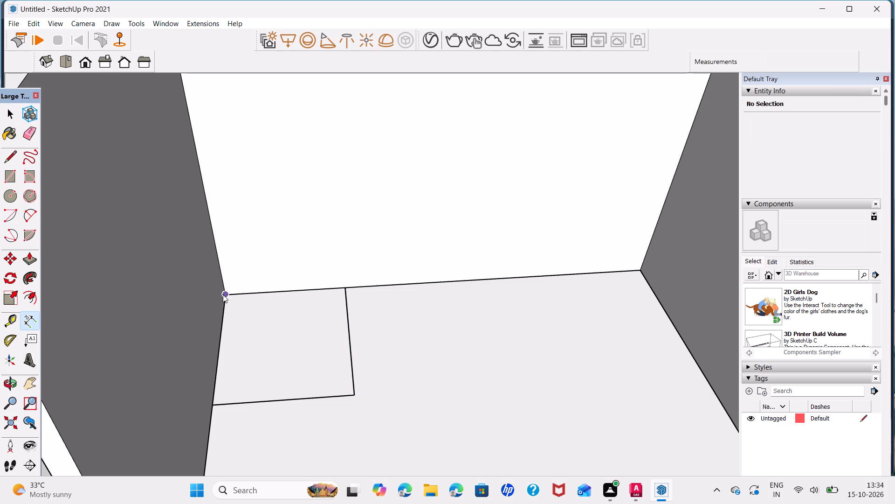
left_click(225, 294)
left_click(346, 291)
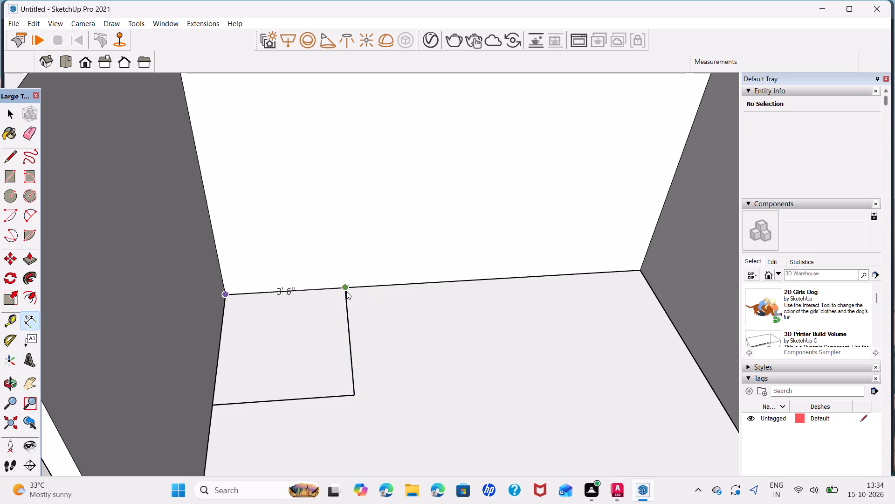
key("space")
Move the floor rectangle's right edge 6" outward, away from the left wall.
left_click(349, 326)
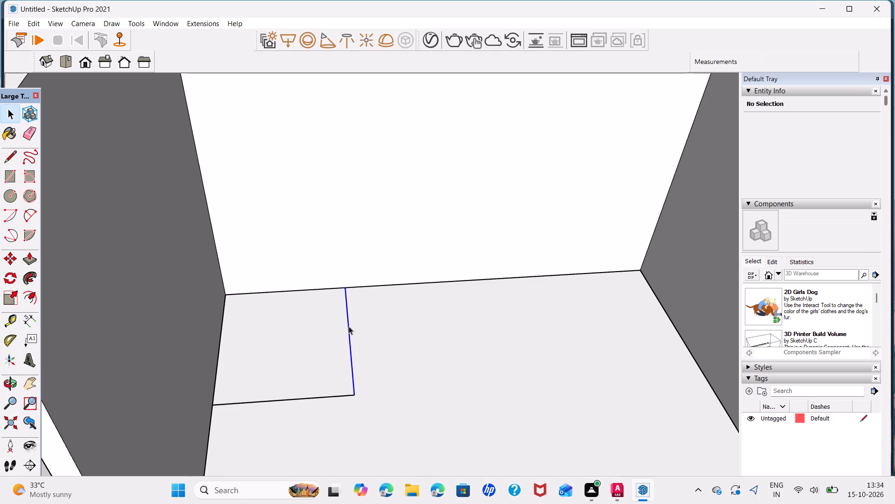
key("m")
left_click(351, 398)
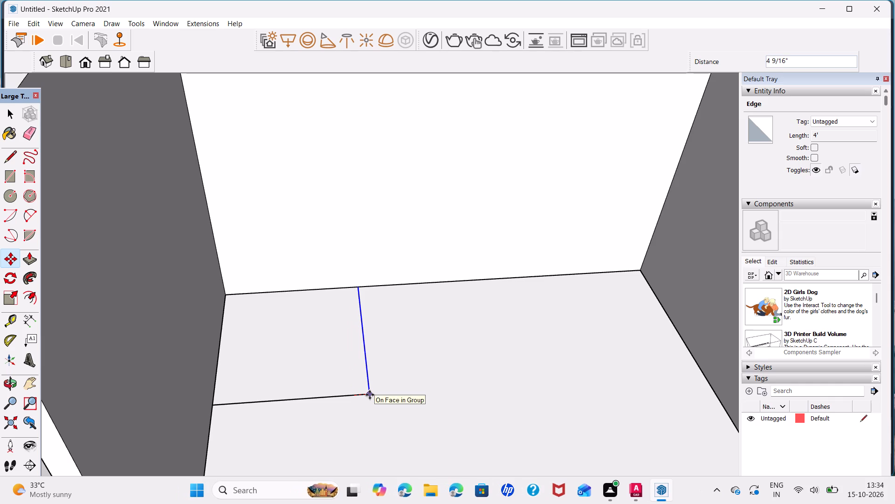
key("6")
key("Return")
key("space")
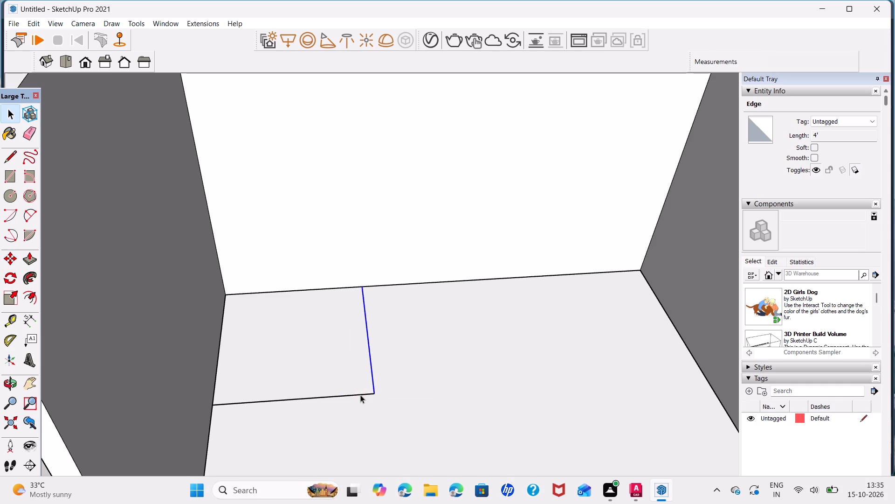
Move the floor rectangle's front edge 6" toward the back wall.
left_click(360, 395)
key("m")
left_click(375, 392)
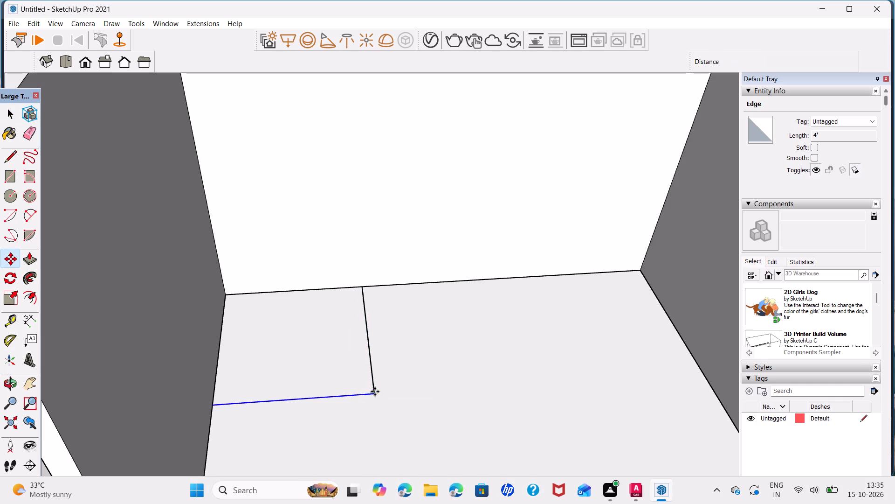
key("6")
key("Return")
key("space")
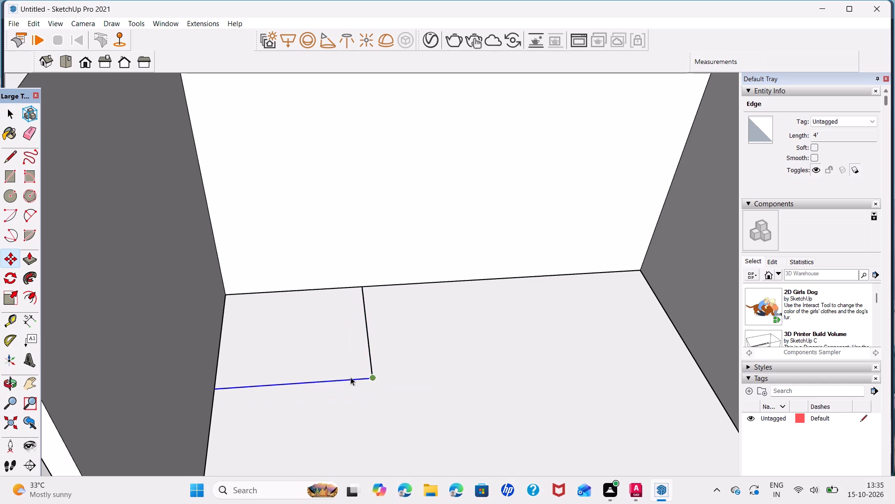
Offset the floor rectangle's outline 4" inward.
scroll(337, 358, "up", 1)
left_click(337, 358)
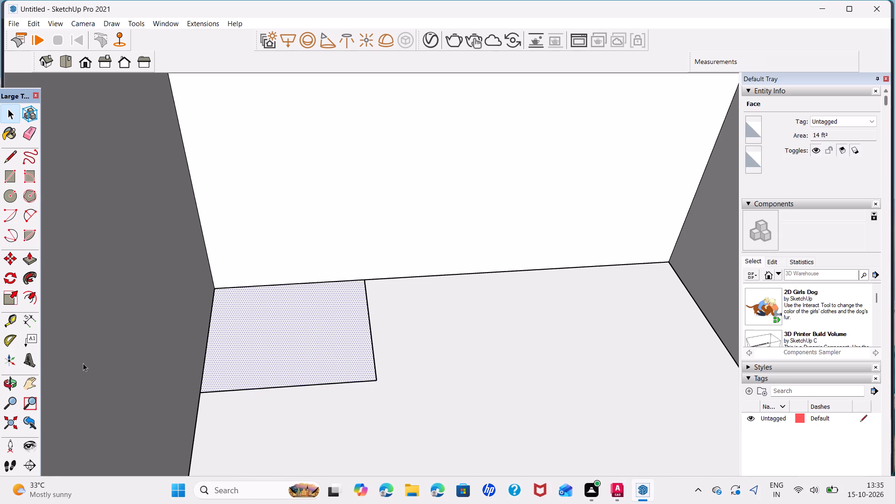
left_click(28, 306)
left_click(241, 304)
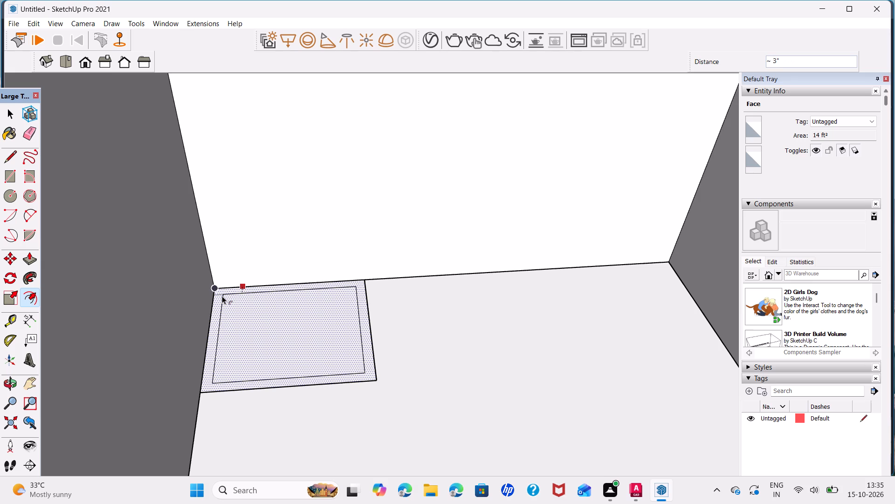
key("4")
key("Return")
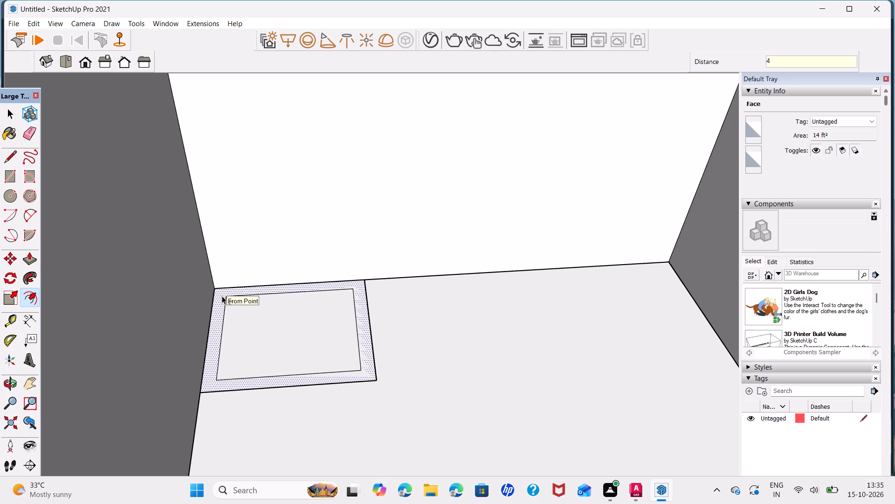
key("space")
Delete the back, left and front lines of the inner offset outline, keeping only its right line.
scroll(320, 292, "up", 2)
left_click(303, 292)
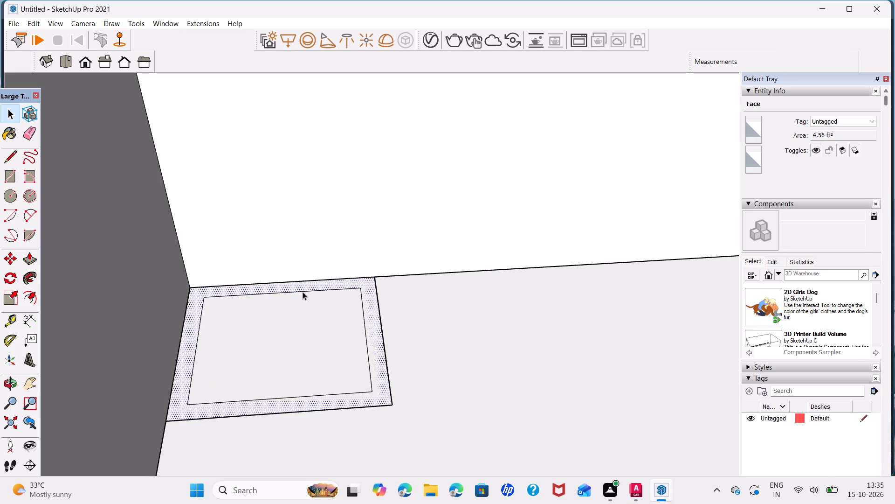
key("Delete")
left_click(193, 379)
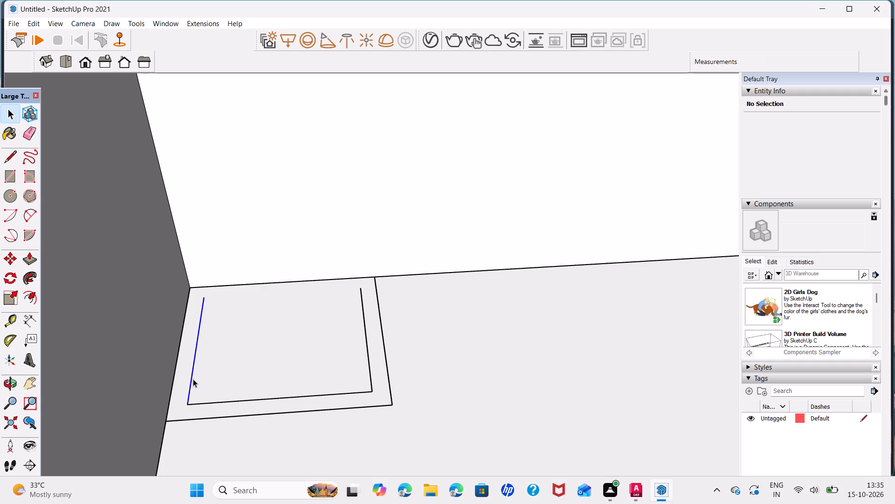
key("Delete")
left_click(218, 403)
key("Delete")
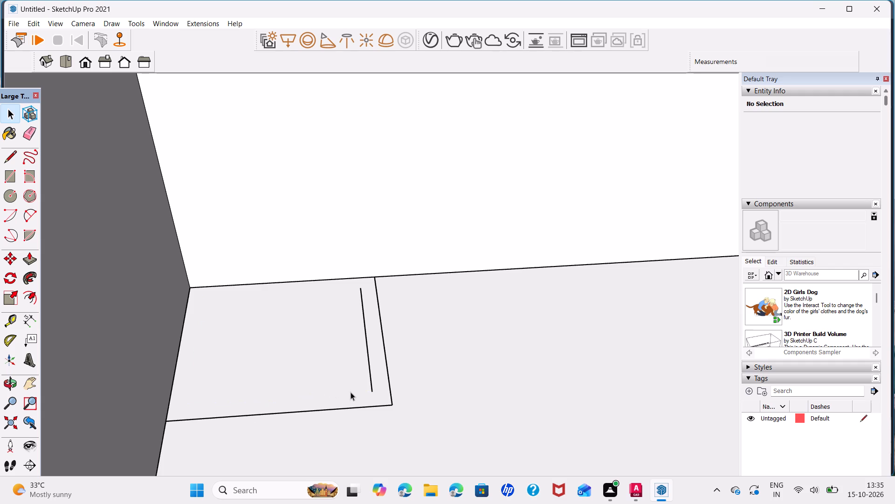
Extend the remaining inner line to the back wall and to the rectangle's front edge, closing a narrow strip.
key("l")
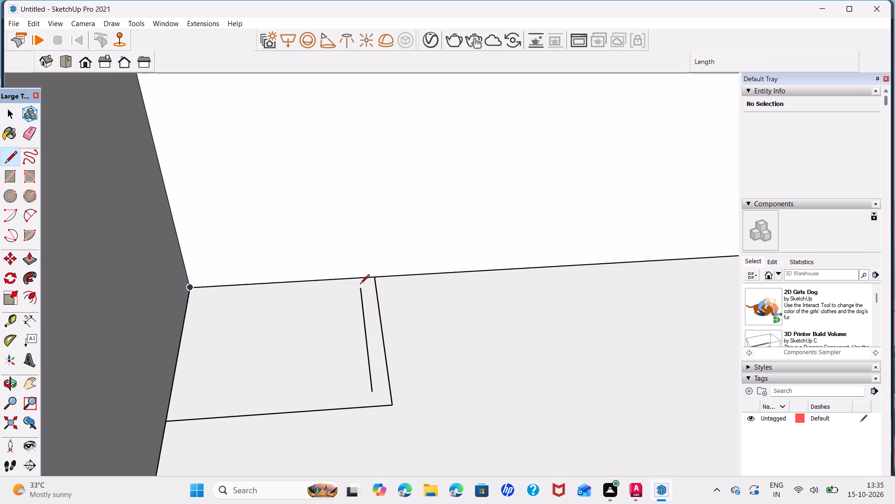
left_click(359, 285)
left_click(358, 280)
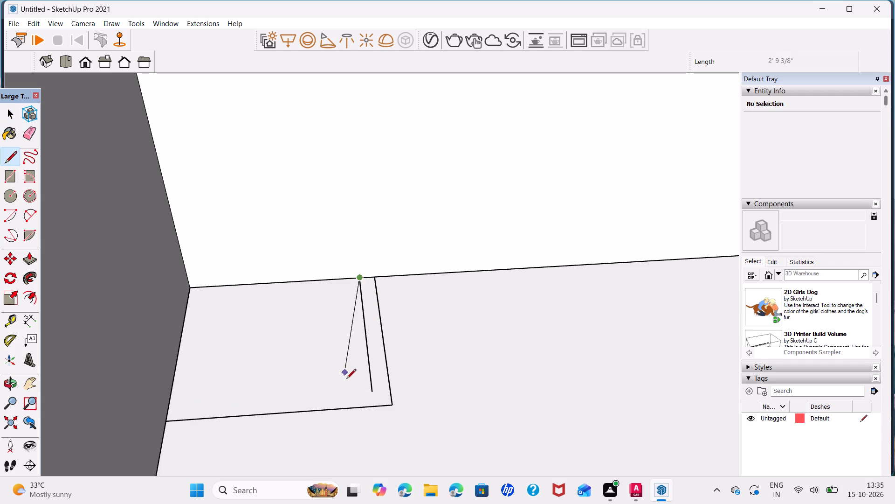
key("space")
key("l")
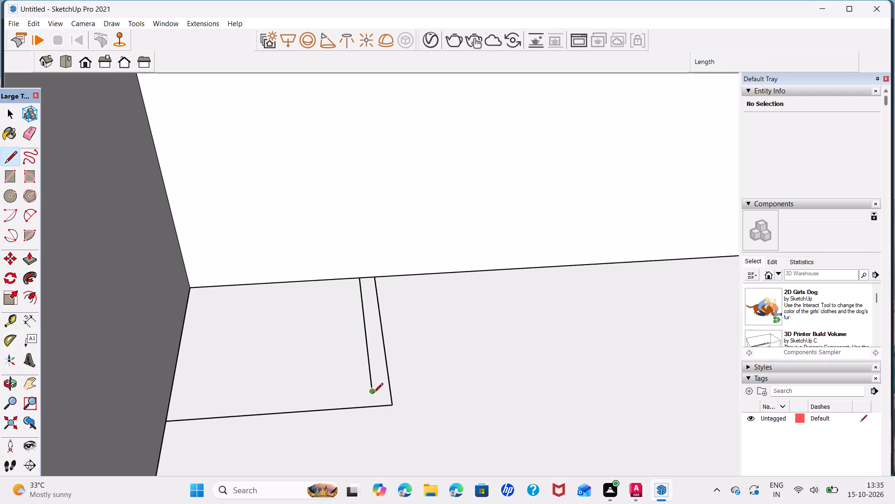
left_click(373, 393)
left_click(375, 408)
key("space")
Push/Pull the narrow strip at the rectangle's right side upward 10'.
left_click(378, 392)
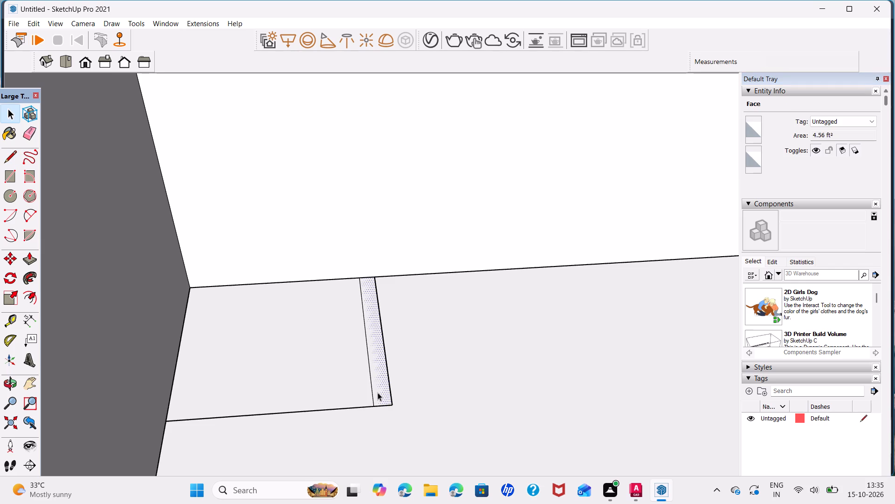
key("p")
left_click(378, 392)
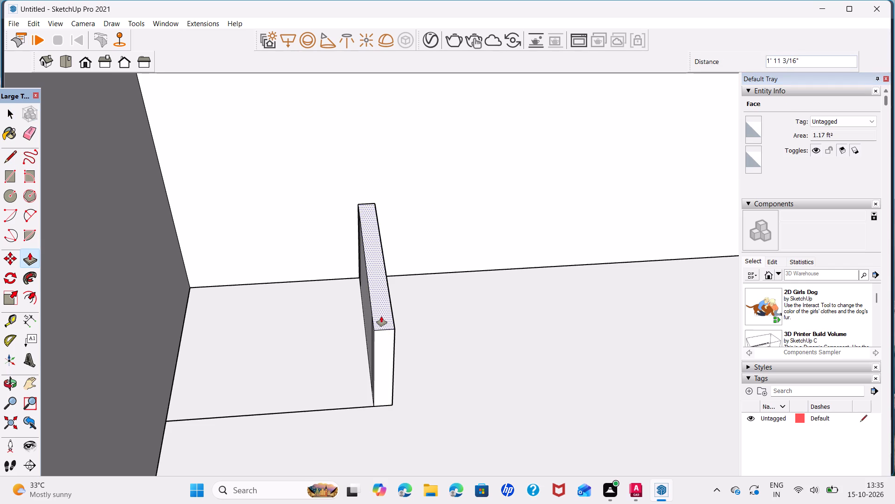
type("10'")
key("Return")
key("space")
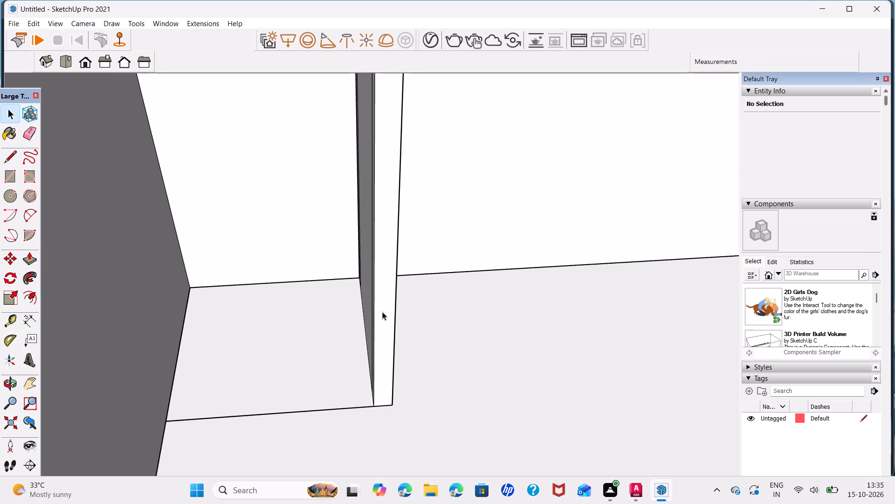
scroll(382, 310, "down", 4)
middle_click_drag(350, 340, 404, 337)
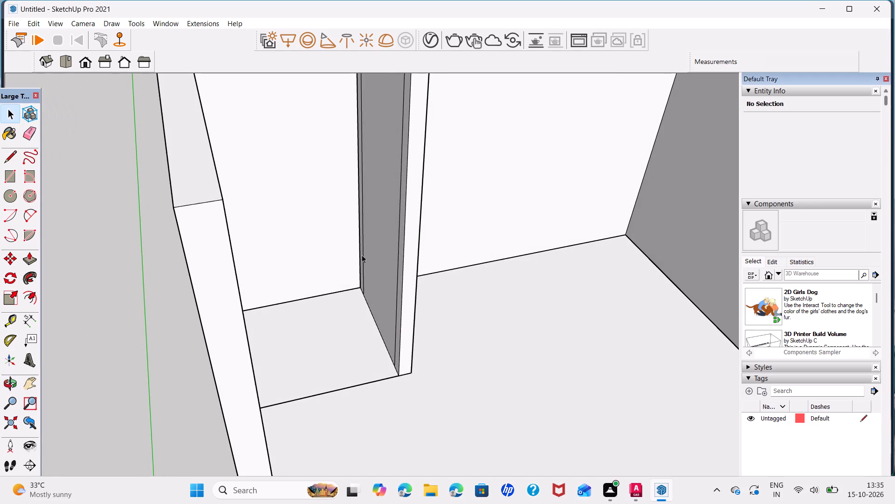
Delete the two stray vertical edges on the side of the 10' partition wall.
left_click(362, 255)
key("Delete")
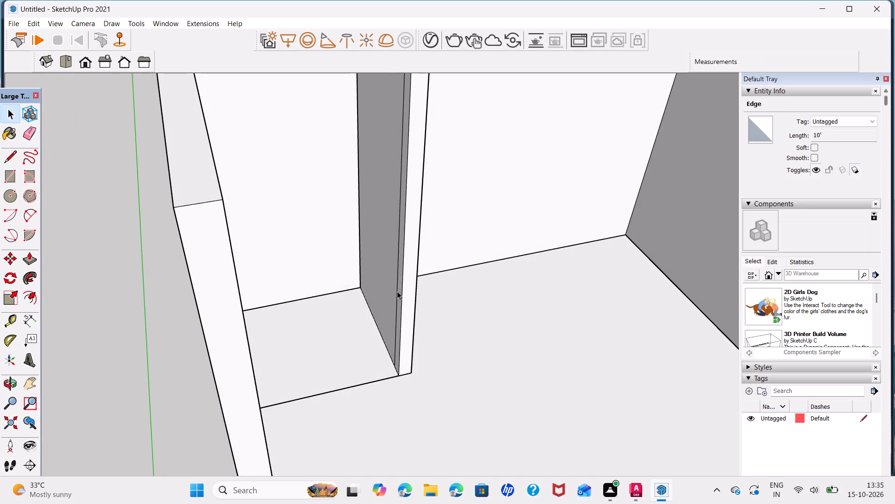
left_click(397, 291)
key("Delete")
Delete the leftover floor face between the partition and the room's side wall.
triple_click(404, 304)
right_click(404, 304)
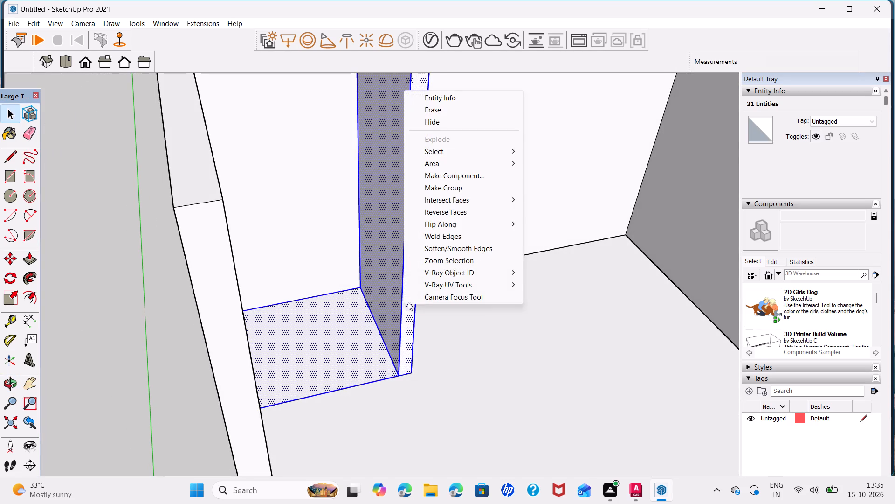
left_click(353, 354)
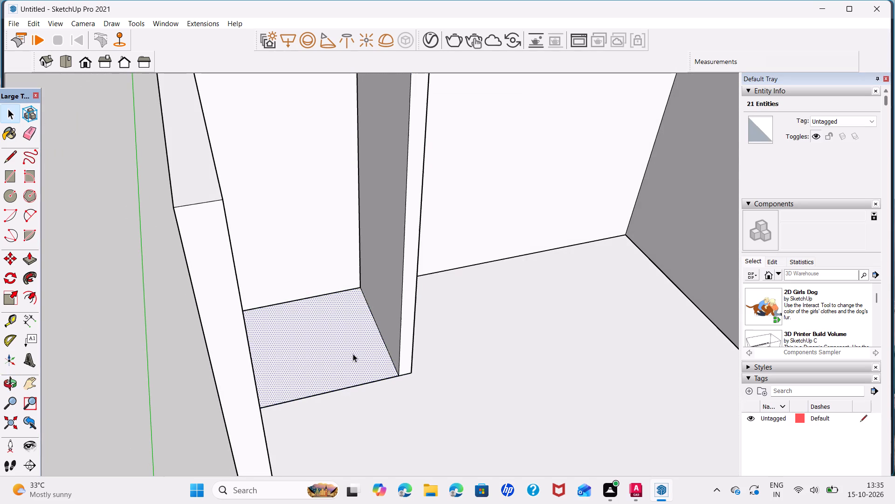
key("Delete")
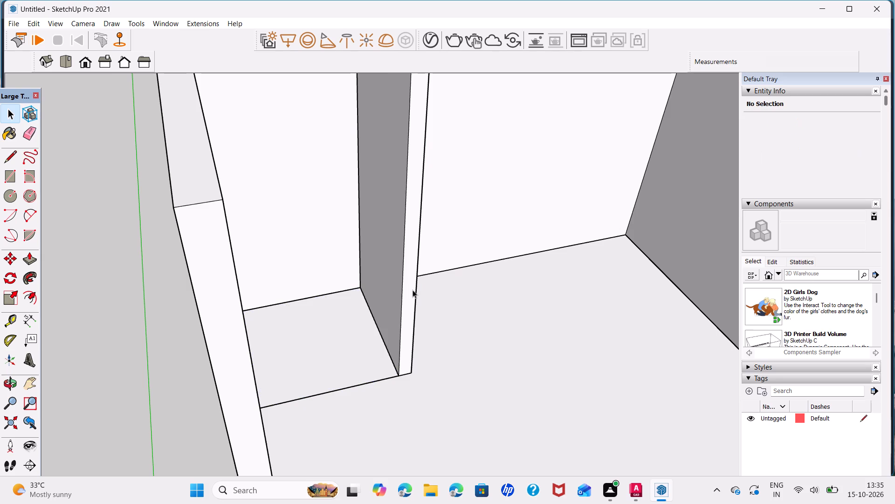
Make a group from the partition wall and its connected geometry.
triple_click(413, 290)
right_click(413, 290)
left_click(460, 176)
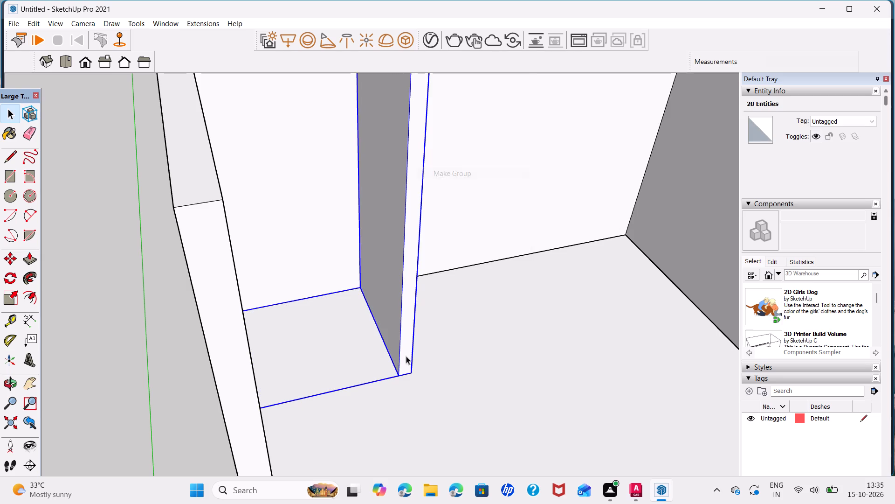
Inside the partition group, delete the leftover front outline edge on the floor, and leave the group.
left_click(384, 378)
double_click(384, 378)
left_click(385, 380)
double_click(385, 381)
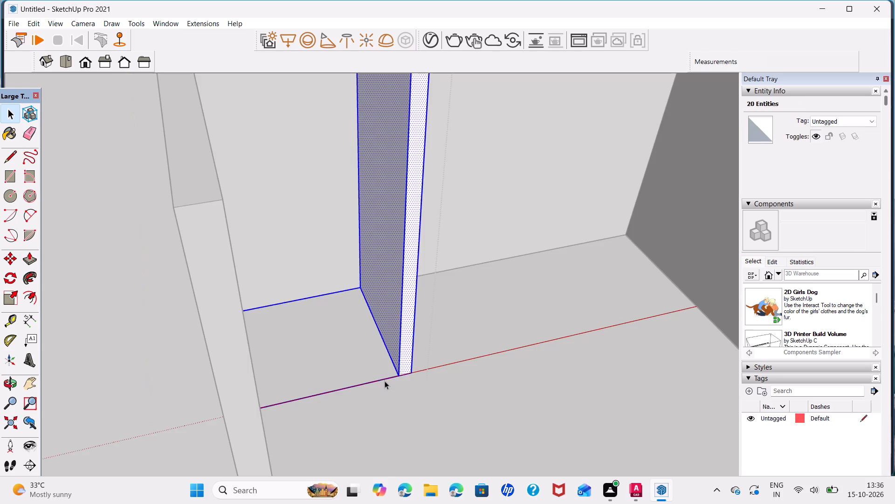
middle_click_drag(444, 393, 365, 387)
left_click(351, 376)
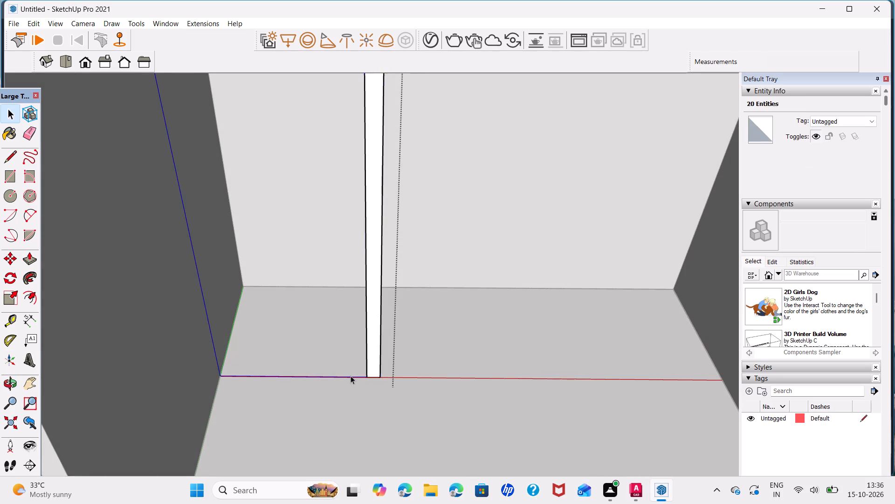
left_click(351, 378)
key("Delete")
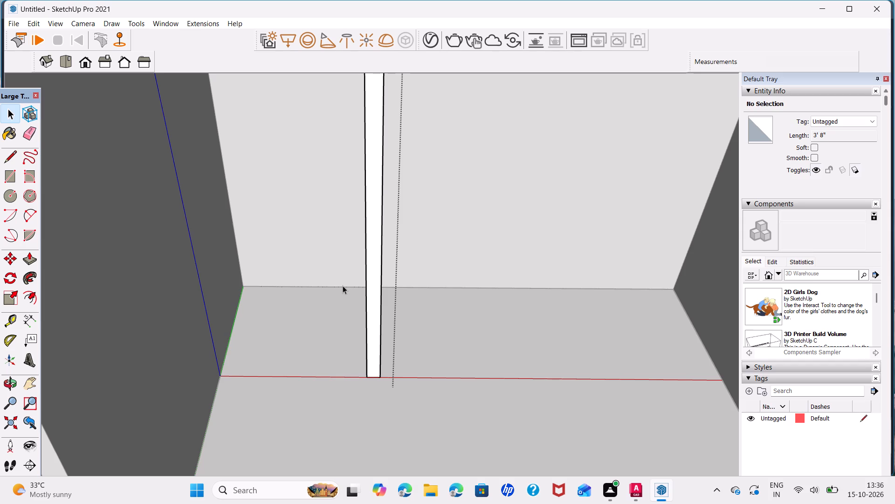
left_click(343, 286)
scroll(487, 404, "down", 7)
left_click(61, 252)
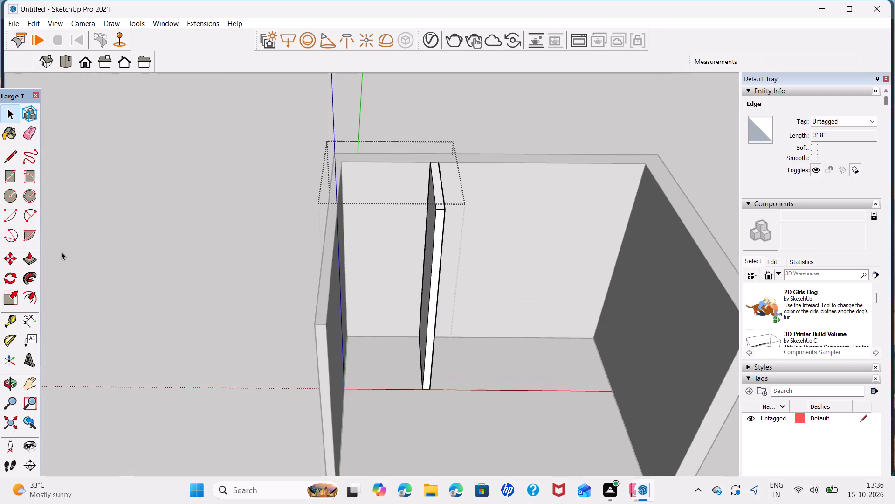
Examine the room and the new partition wall from several angles.
scroll(277, 288, "down", 2)
middle_click_drag(343, 315, 262, 270)
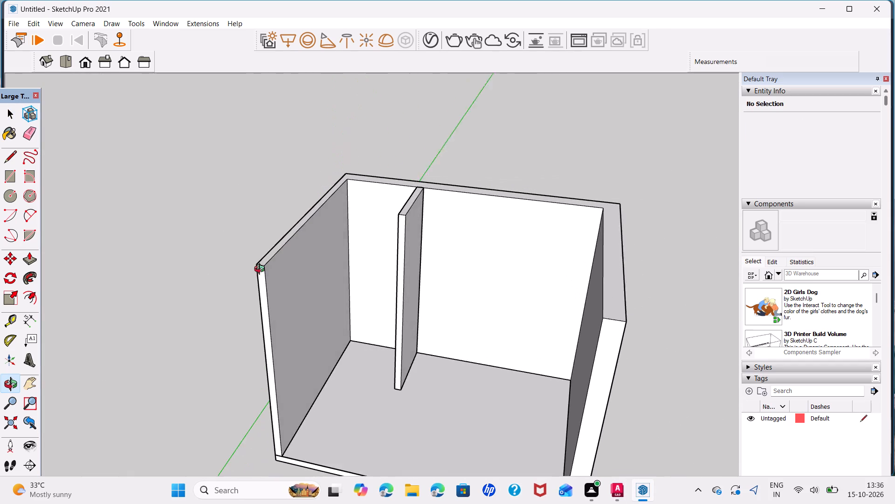
middle_click_drag(262, 270, 259, 270)
middle_click_drag(439, 345, 488, 266)
scroll(441, 311, "down", 2)
middle_click_drag(430, 347, 496, 352)
middle_click_drag(461, 329, 428, 315)
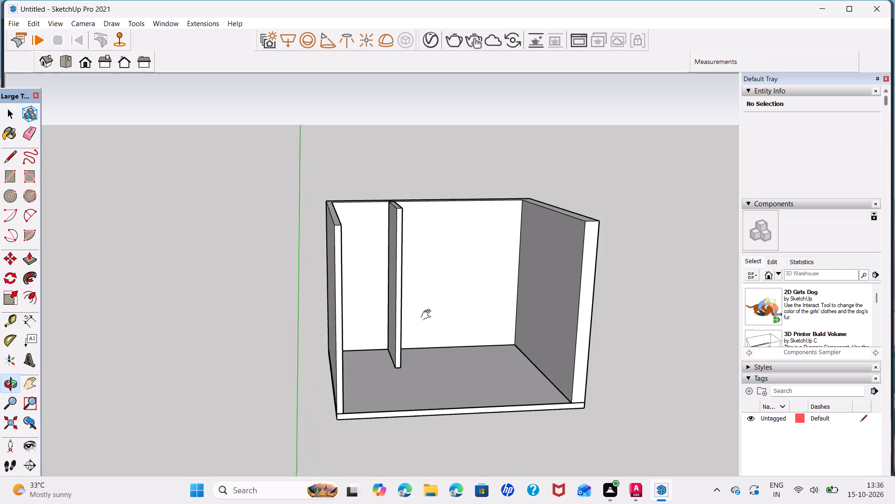
middle_click_drag(428, 315, 414, 312)
scroll(387, 300, "up", 4)
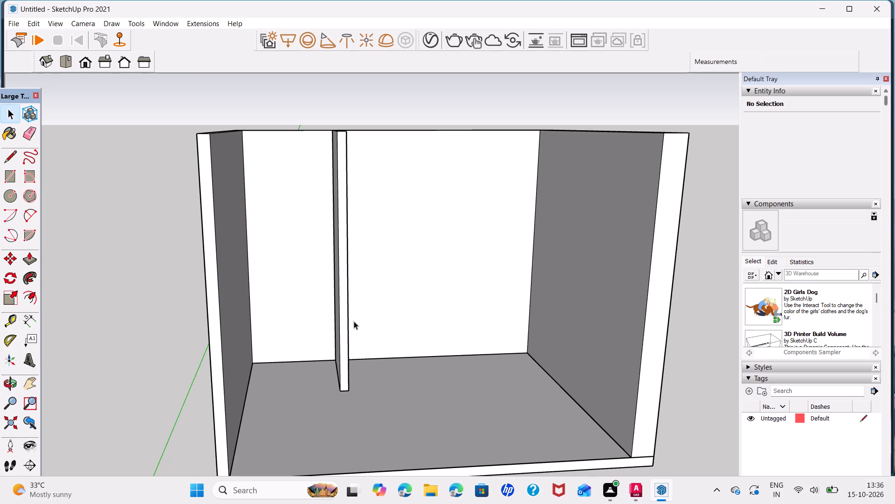
middle_click_drag(354, 321, 331, 328)
middle_click_drag(345, 312, 344, 371)
scroll(286, 345, "up", 1)
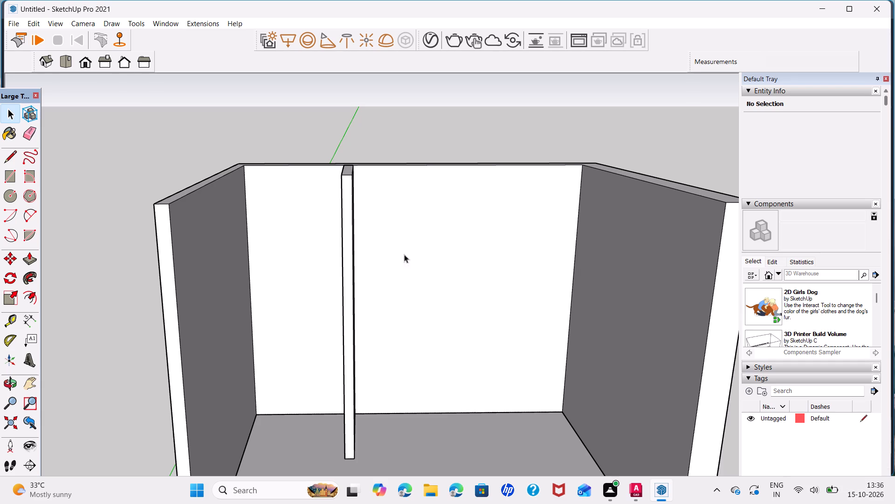
middle_click_drag(300, 352, 337, 390)
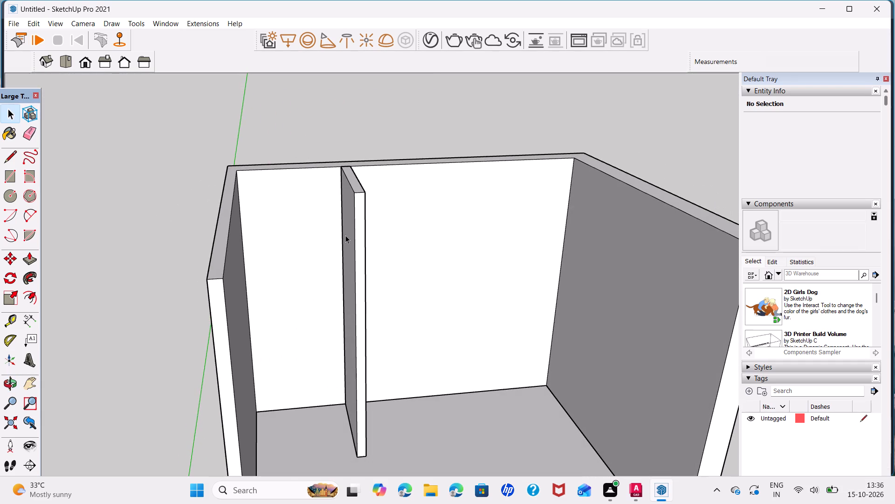
Inside the walls group, place horizontal guides on the back wall 3'6" above the floor and 3'6" below its top edge.
triple_click(274, 203)
left_click(280, 231)
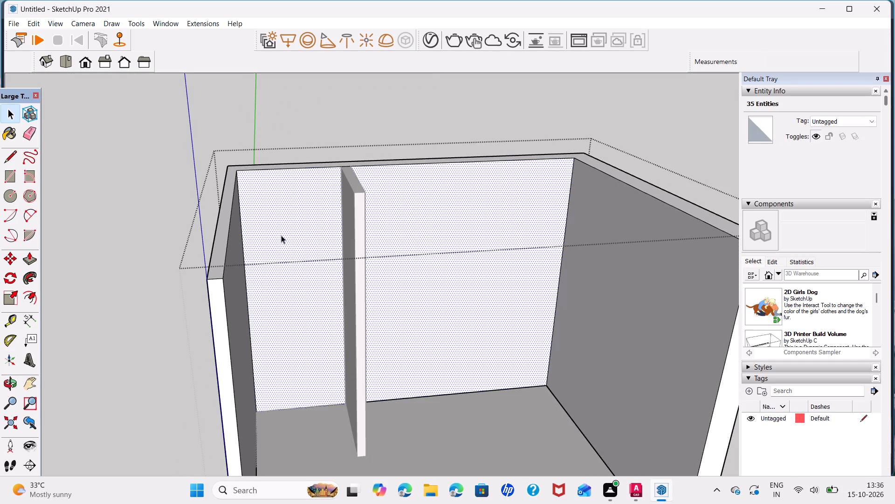
left_click(17, 317)
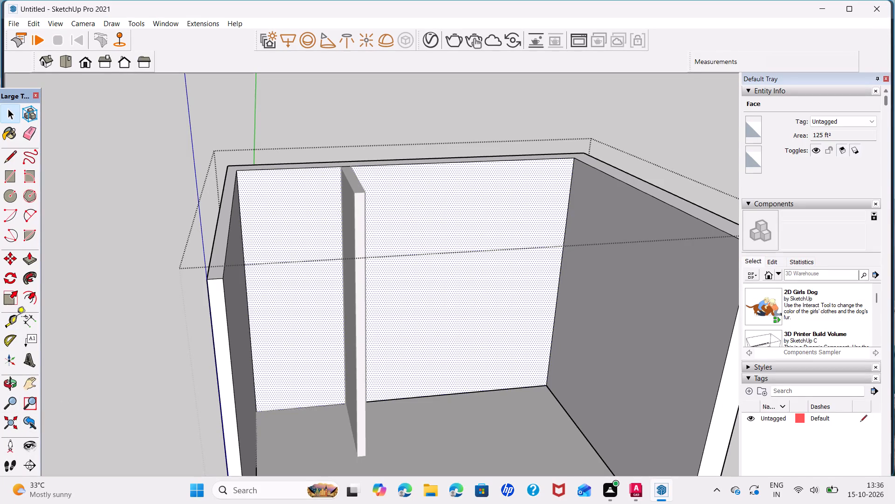
left_click(318, 405)
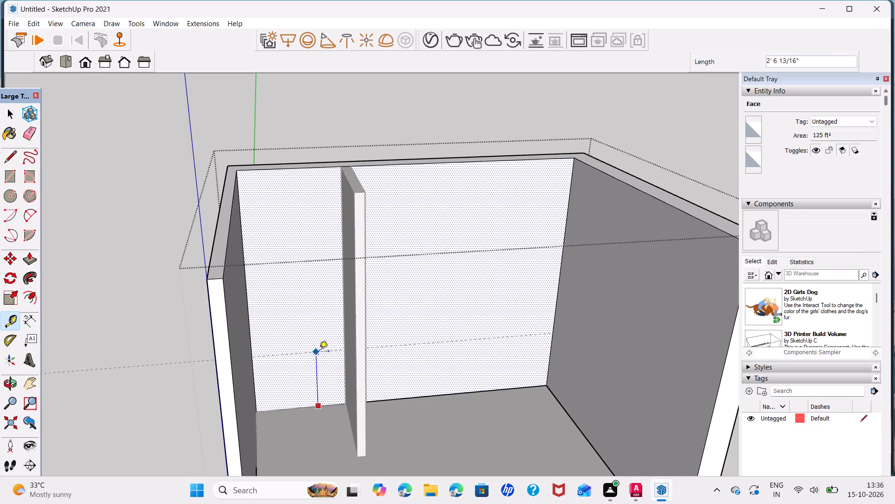
type("3'6")
key("Return")
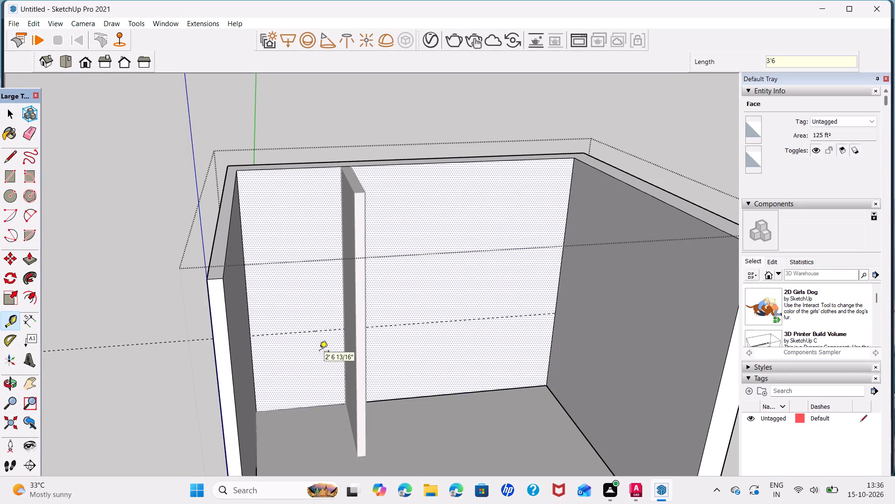
left_click(312, 170)
type("3'6")
key("Return")
key("space")
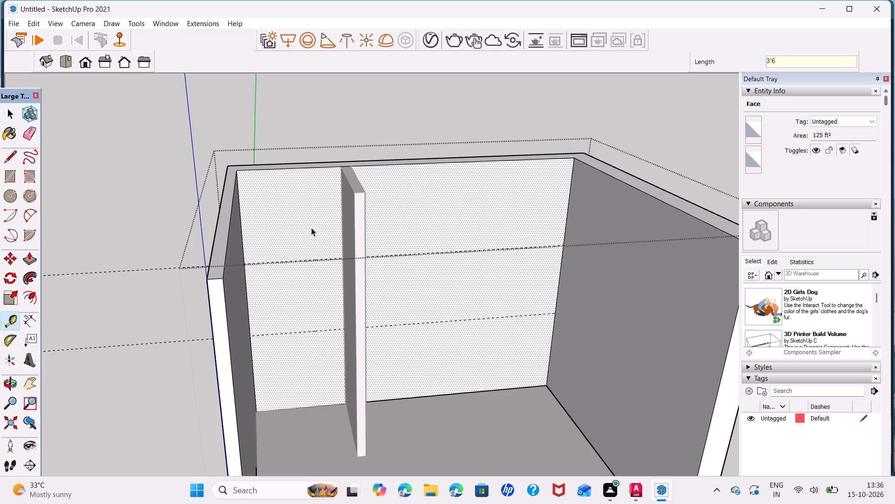
Place another horizontal guide on the back wall 2'6" below its top edge.
middle_click_drag(310, 225, 307, 217)
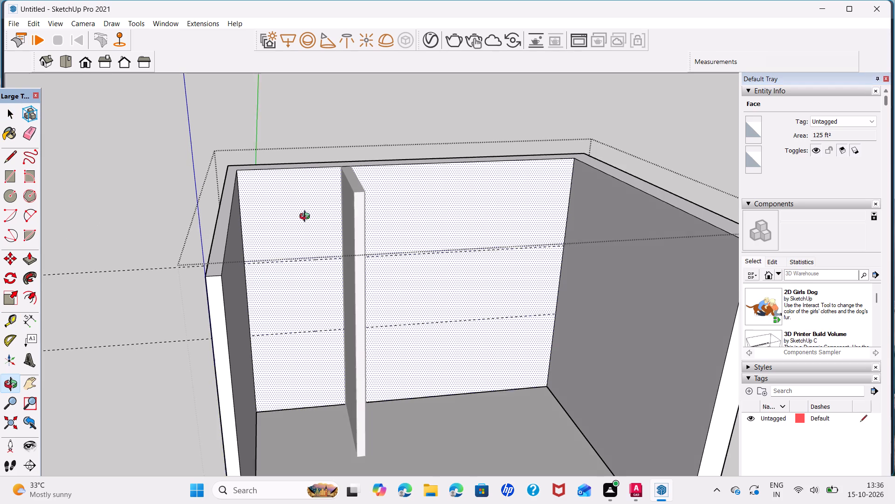
middle_click_drag(307, 217, 296, 168)
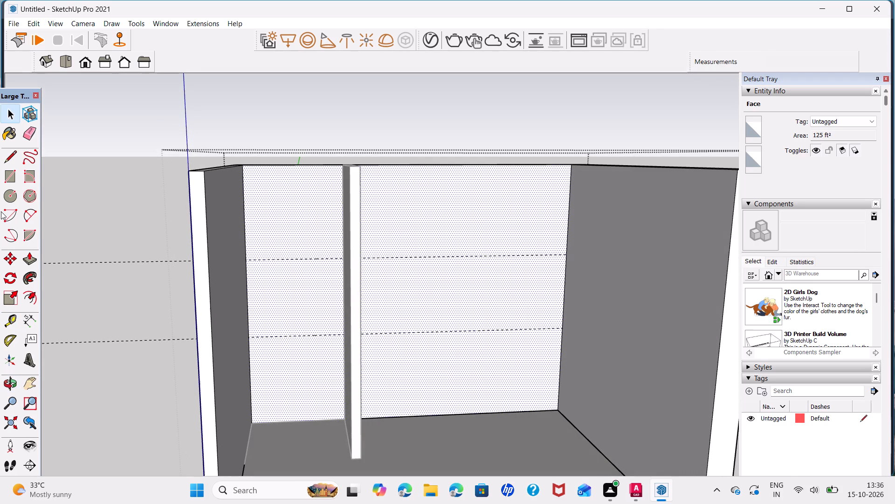
left_click(17, 321)
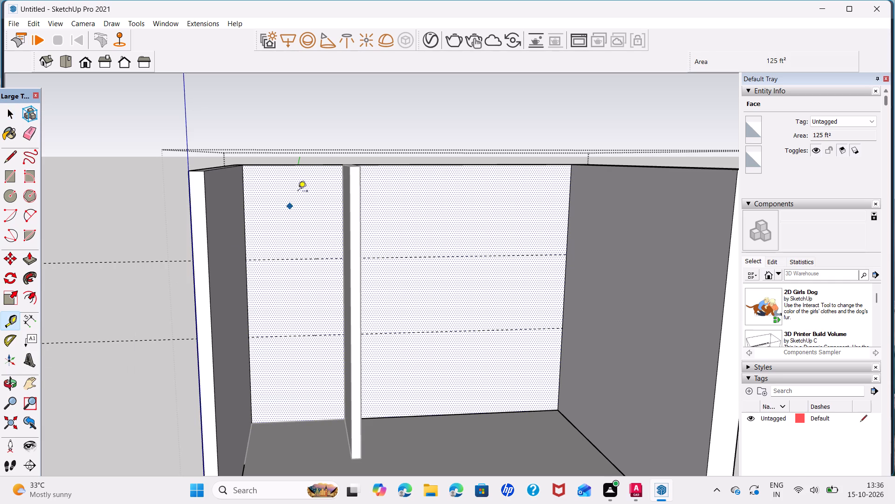
left_click(317, 165)
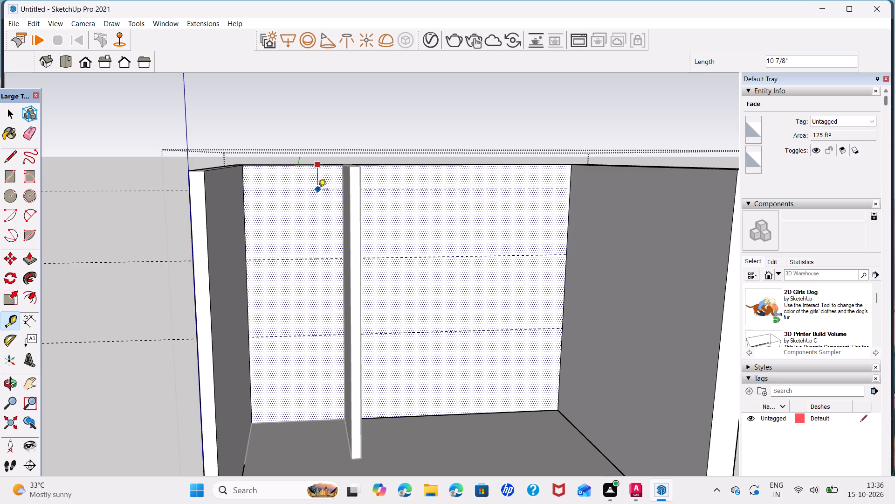
key("2")
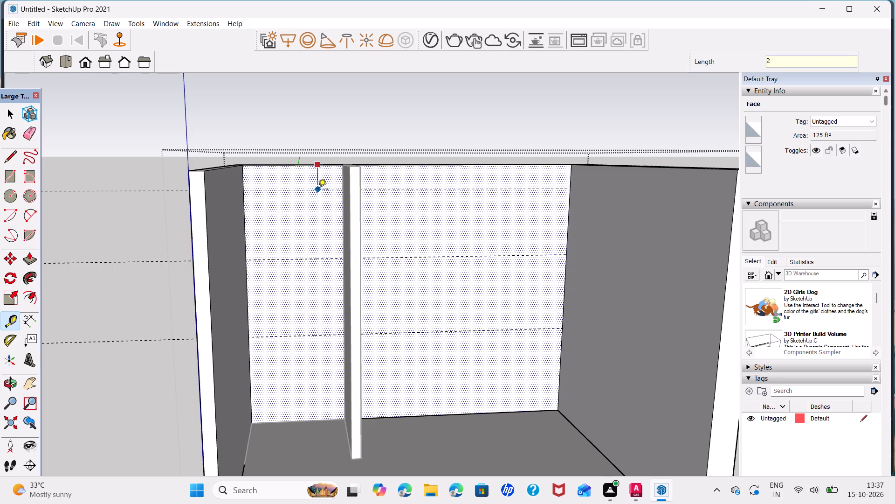
type("'6")
key("Return")
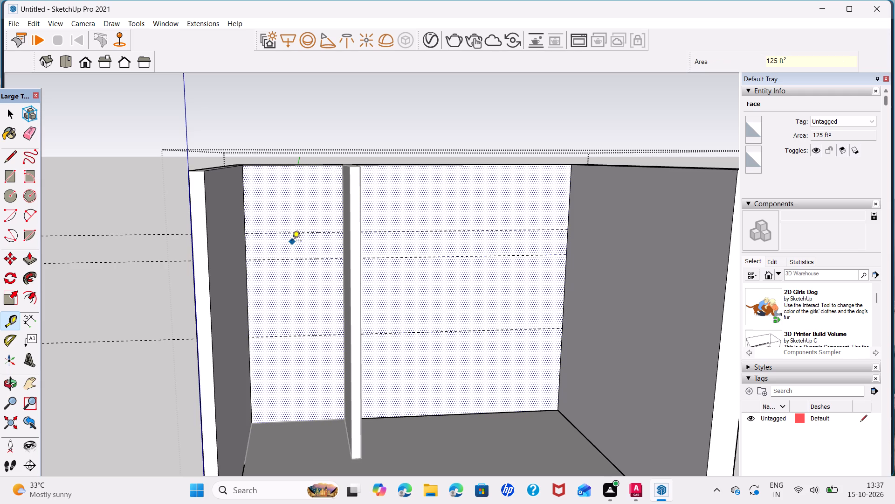
Place vertical guides on the pooja area's back wall, 1' in from the side wall corner and 1' in from the partition.
scroll(289, 241, "up", 2)
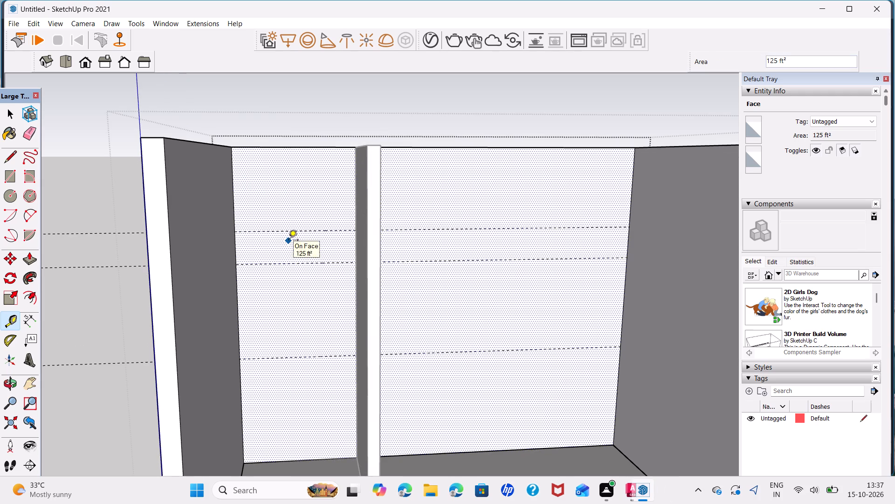
key("space")
key("r")
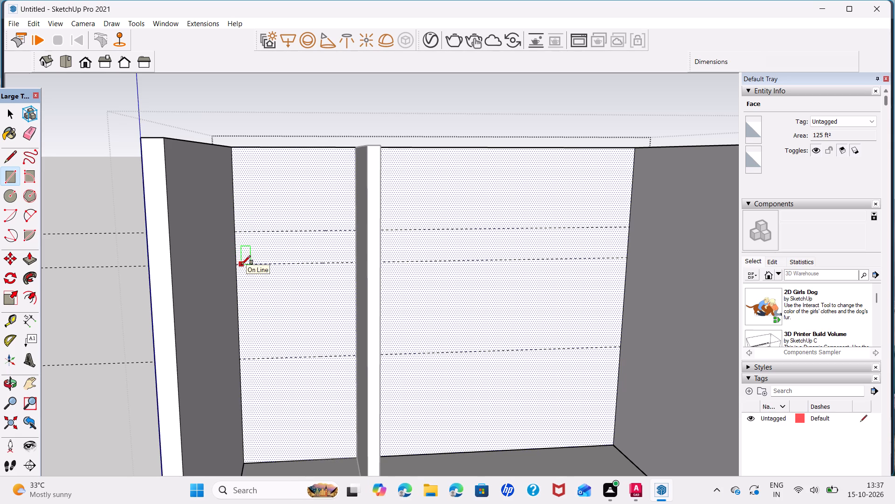
key("space")
left_click(11, 321)
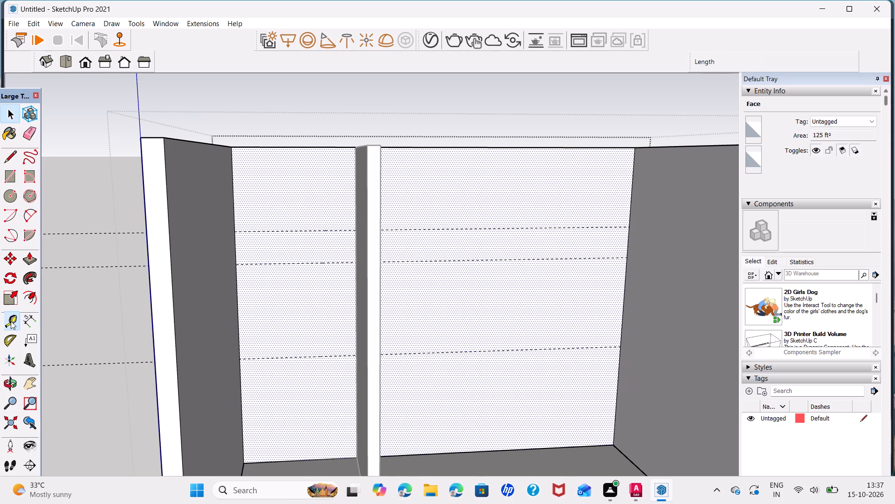
left_click(237, 248)
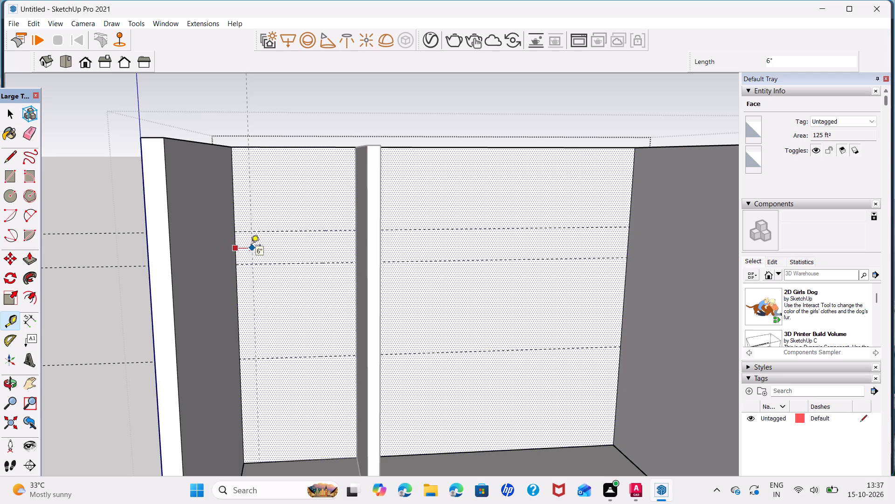
key("1")
key("apostrophe")
key("Return")
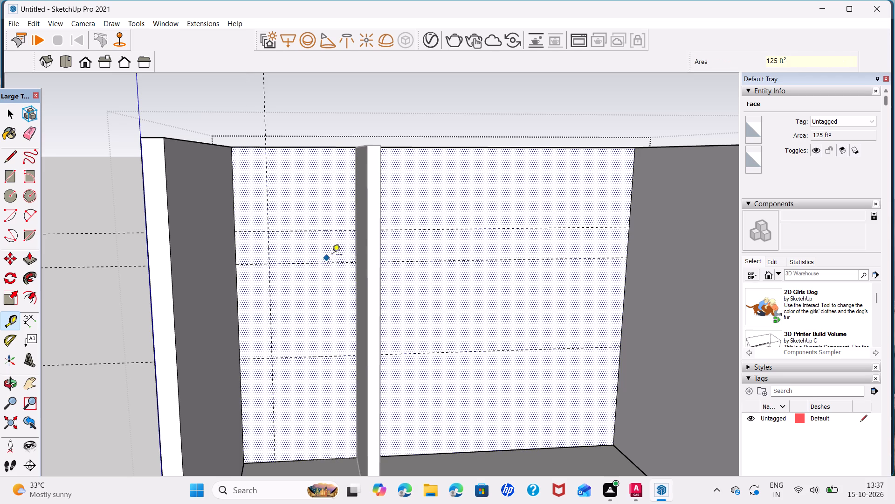
left_click(355, 251)
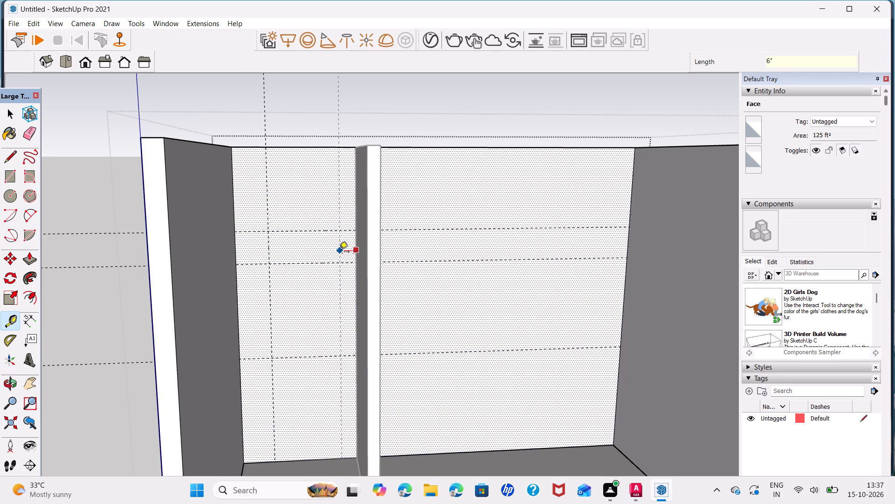
type("1'")
key("Return")
key("space")
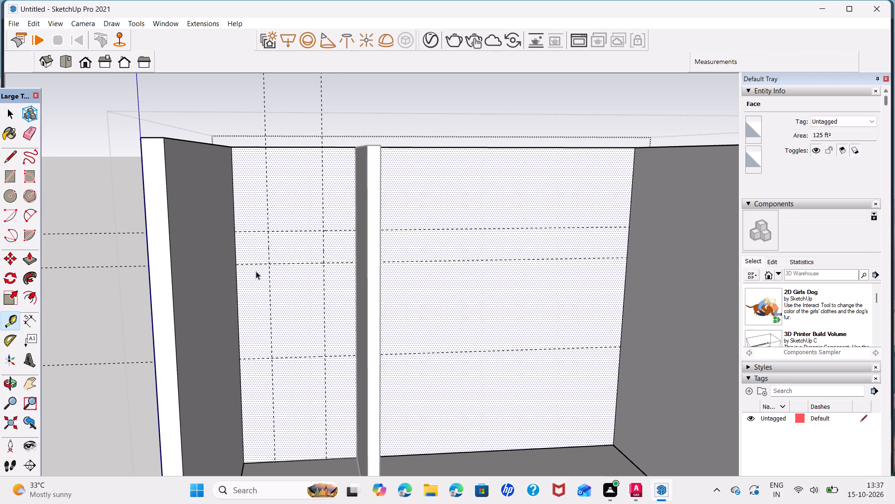
Draw a rectangle about 1'7" by 1' on the back wall, between the vertical guides and the two upper horizontal guides.
key("r")
left_click(270, 231)
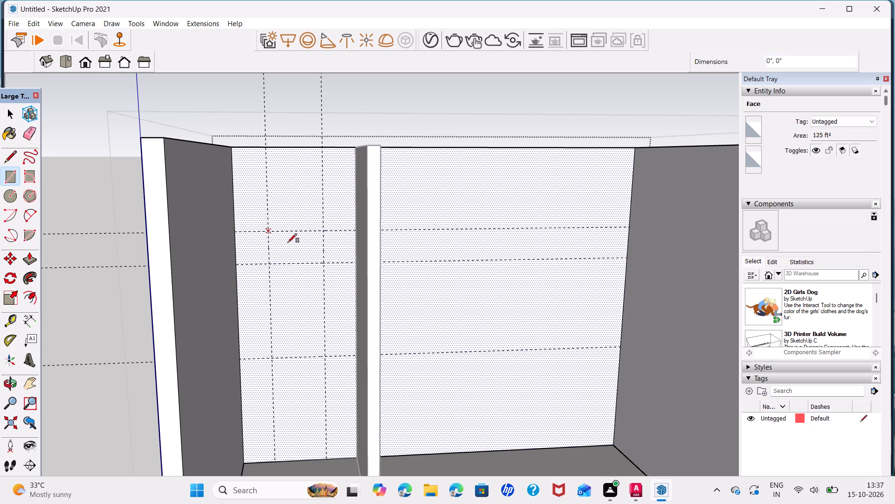
left_click(321, 262)
key("space")
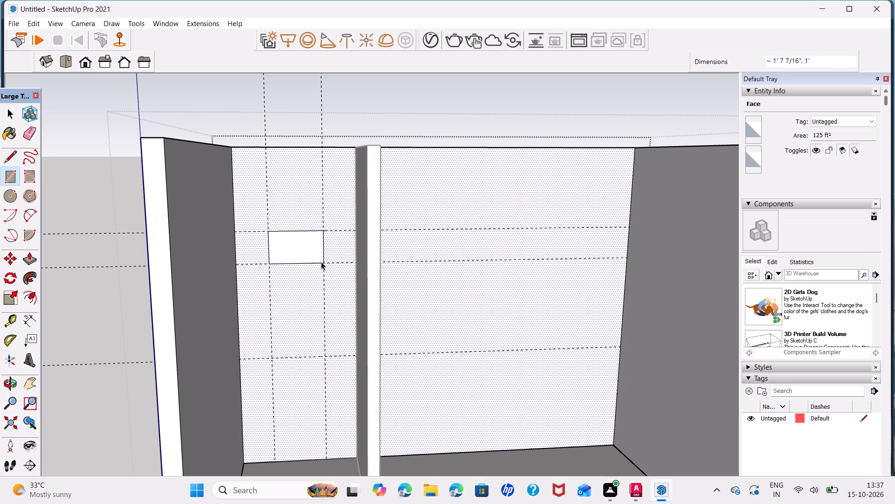
Push the small rectangle on the pooja area's back wall 9" inward through the wall to cut the opening.
scroll(387, 245, "down", 1)
left_click(309, 244)
key("p")
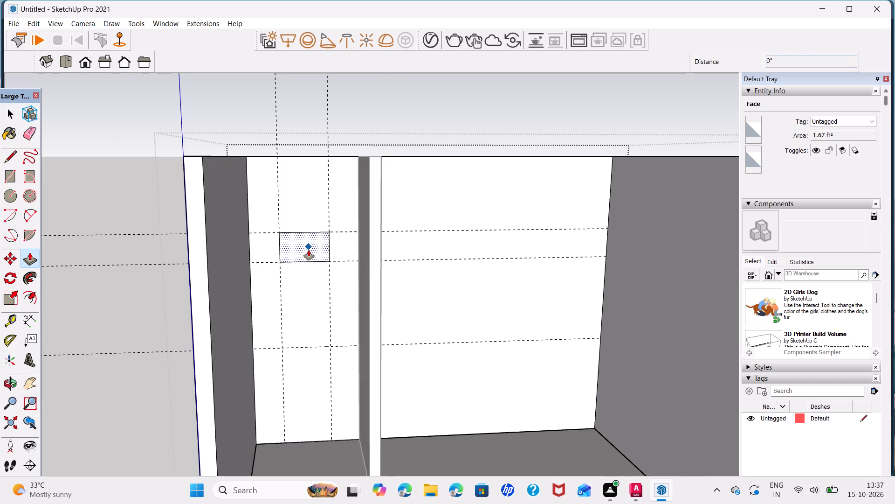
left_click(309, 251)
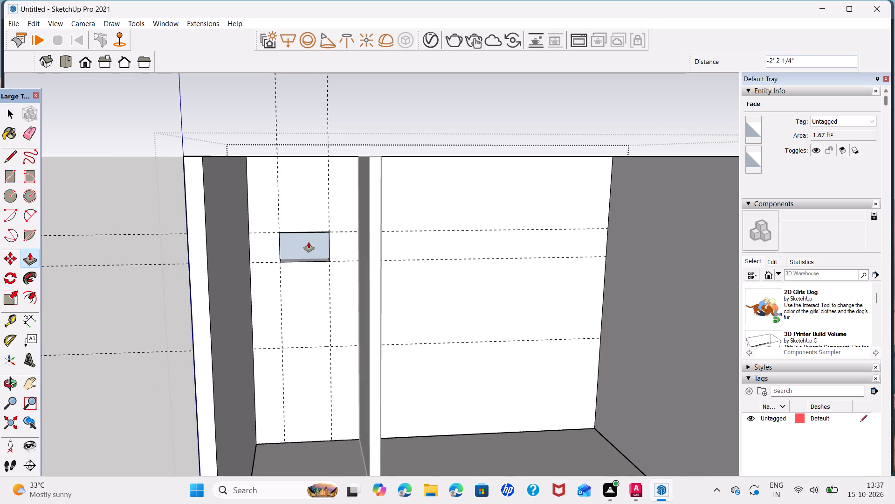
scroll(309, 242, "up", 5)
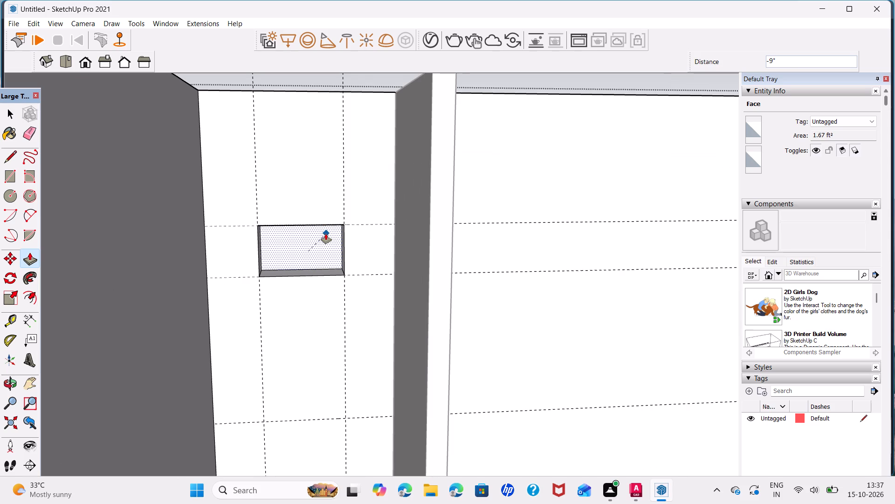
left_click(326, 234)
key("space")
Draw a 4' by 3' rectangle on the main room's back wall, between the middle and lowest horizontal guides.
scroll(371, 256, "down", 4)
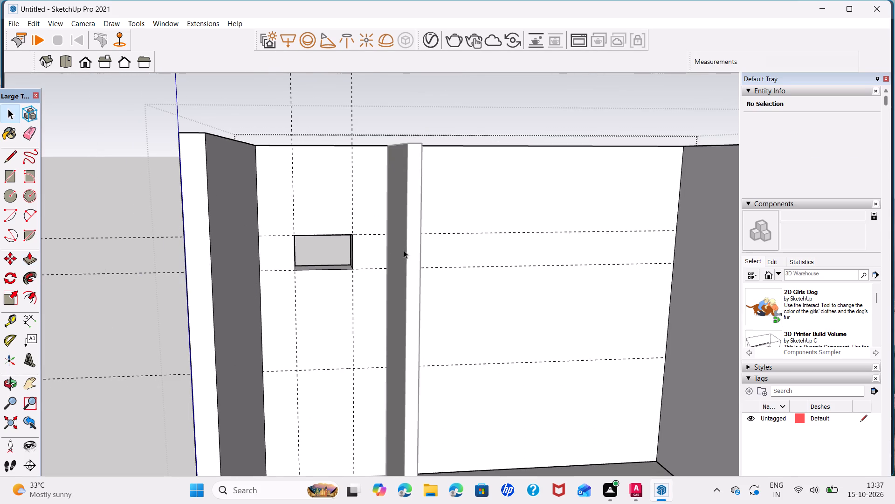
middle_click_drag(426, 245, 331, 201, "shift")
scroll(386, 245, "up", 1)
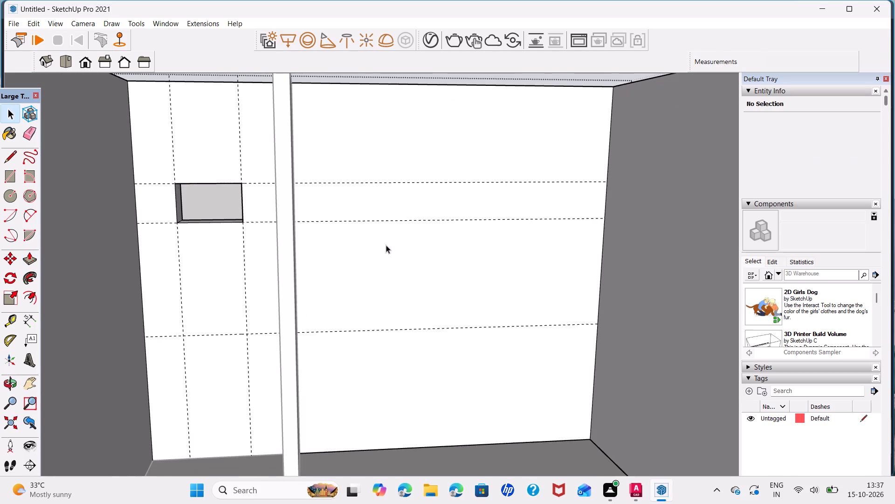
middle_click_drag(402, 249, 387, 231, "shift")
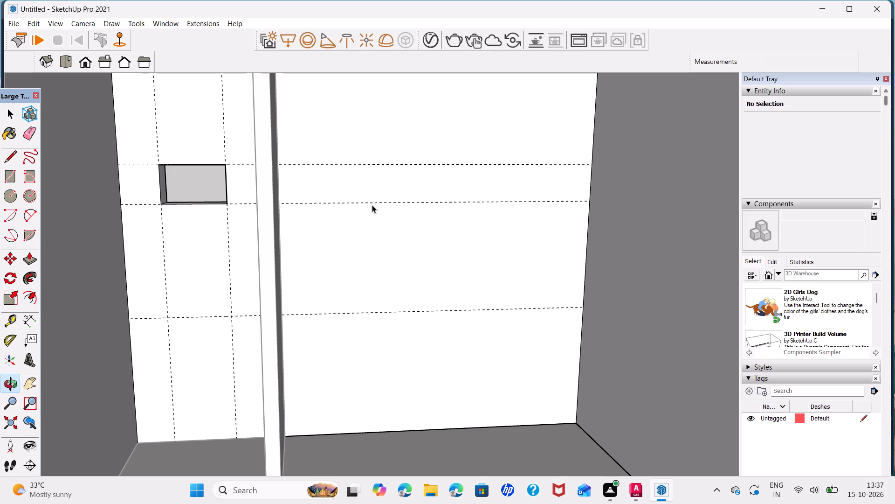
key("r")
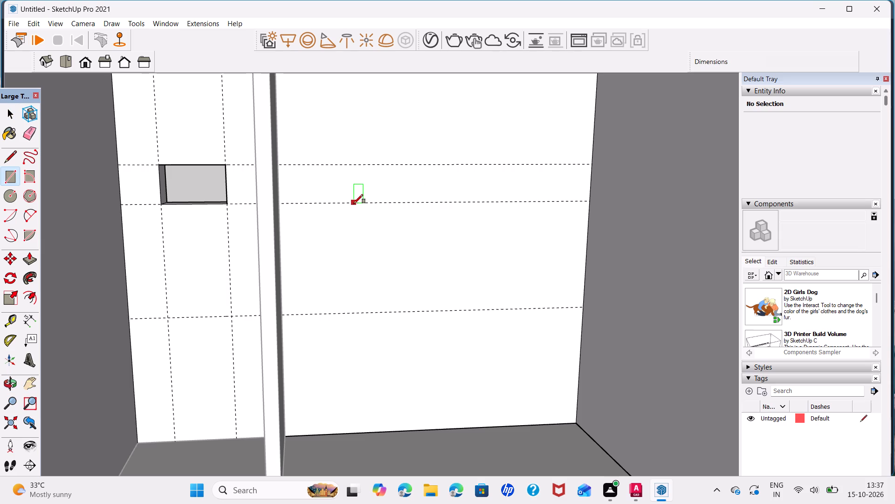
left_click(353, 203)
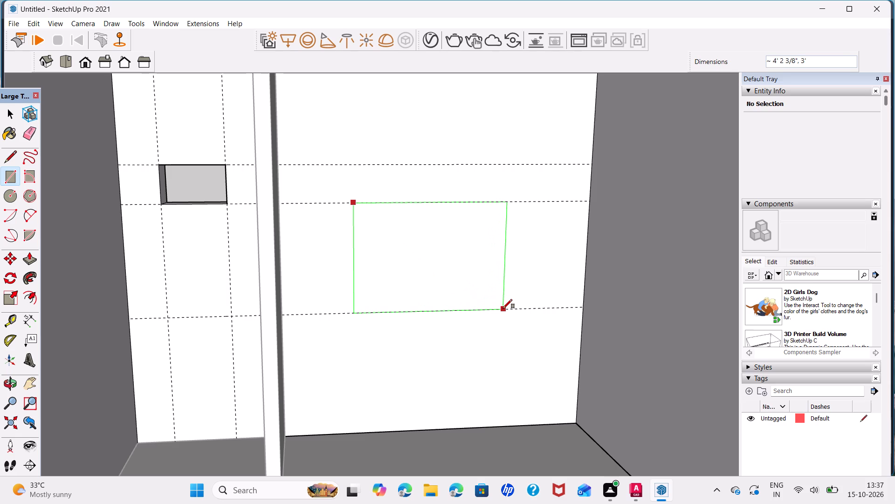
type("4'")
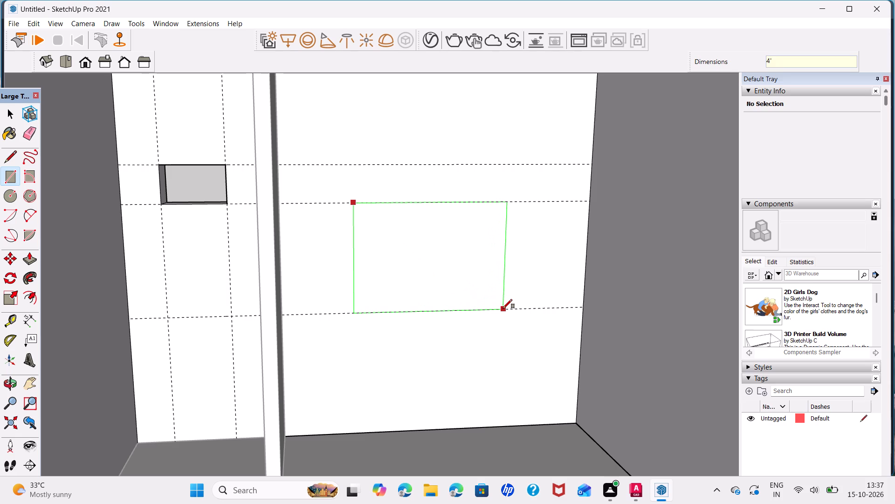
type(",3'")
key("Return")
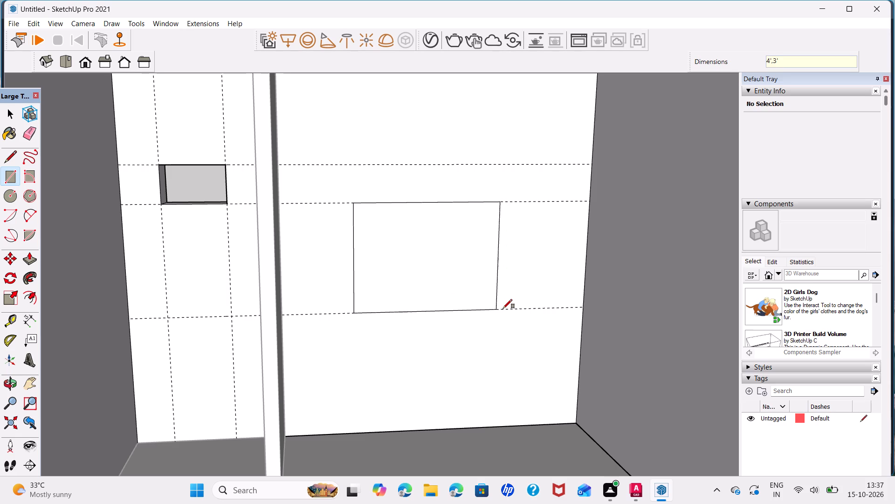
Push the 4' by 3' rectangle 9" through the back wall to cut a window opening.
key("space")
left_click(436, 263)
key("p")
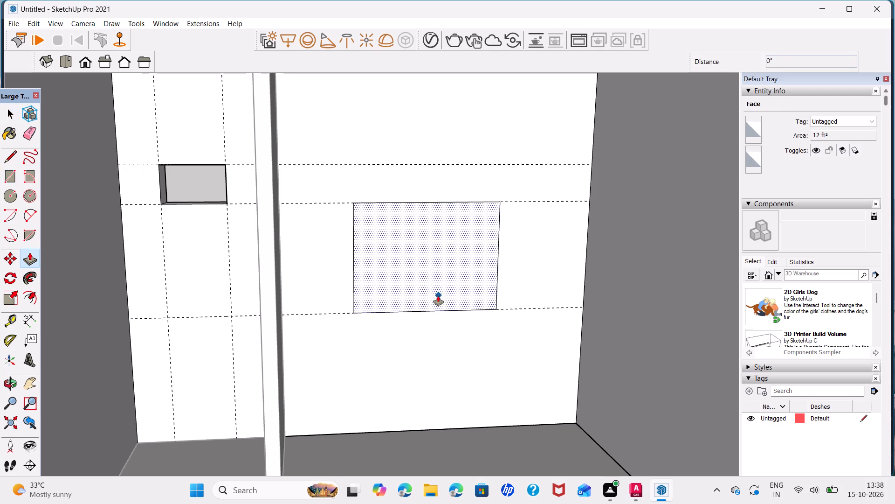
left_click(438, 296)
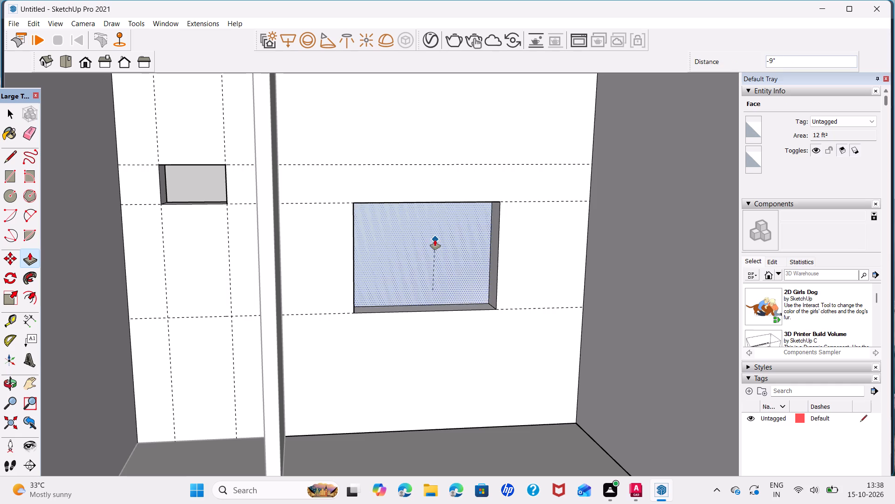
left_click(438, 238)
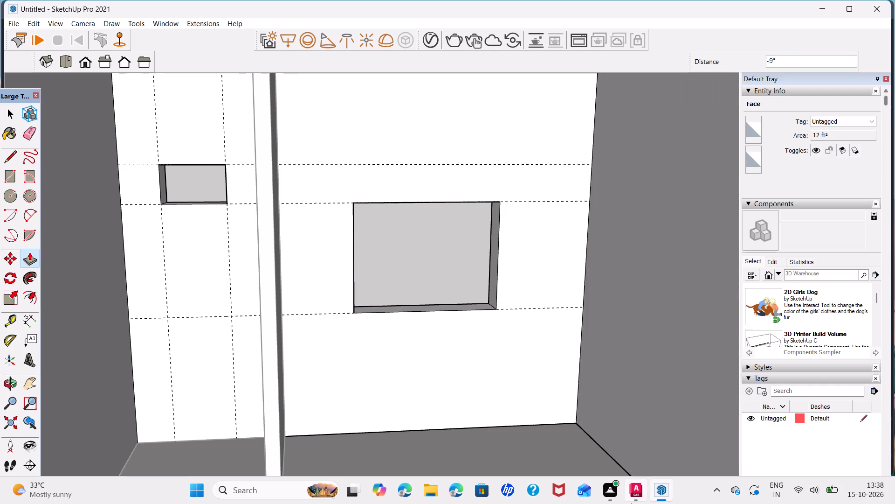
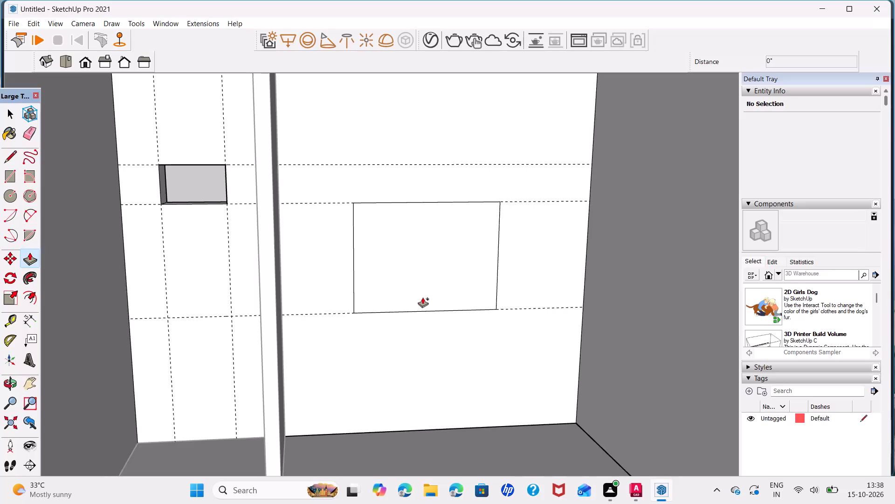
Undo the 4' by 3' rectangle on the main room's back wall.
key("ctrl+z")
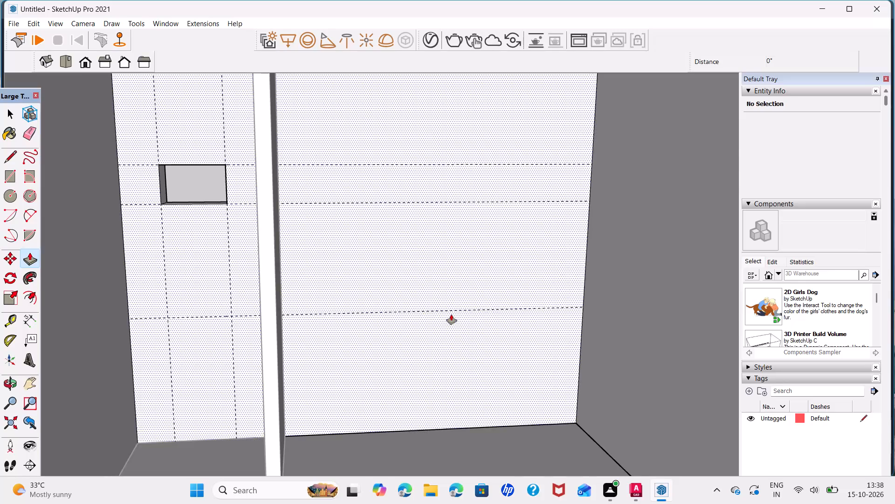
Delete all the construction guides in the model.
scroll(454, 315, "down", 4)
key("space")
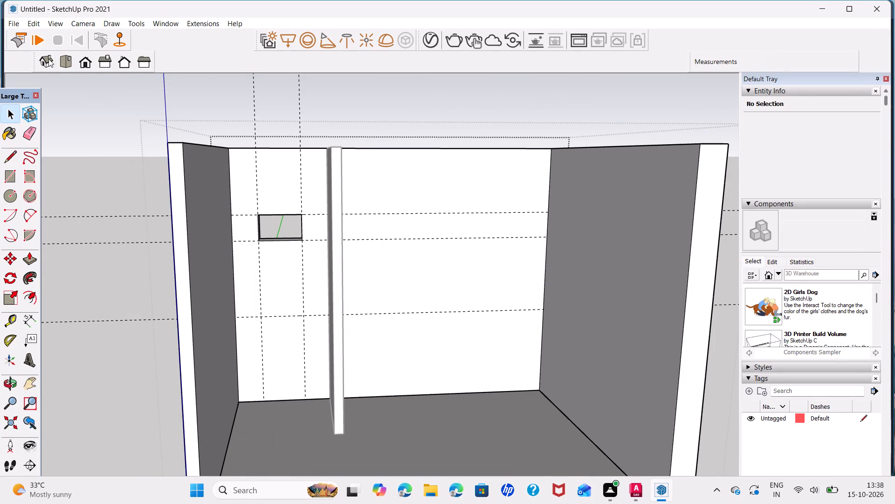
left_click(36, 21)
left_click(112, 130)
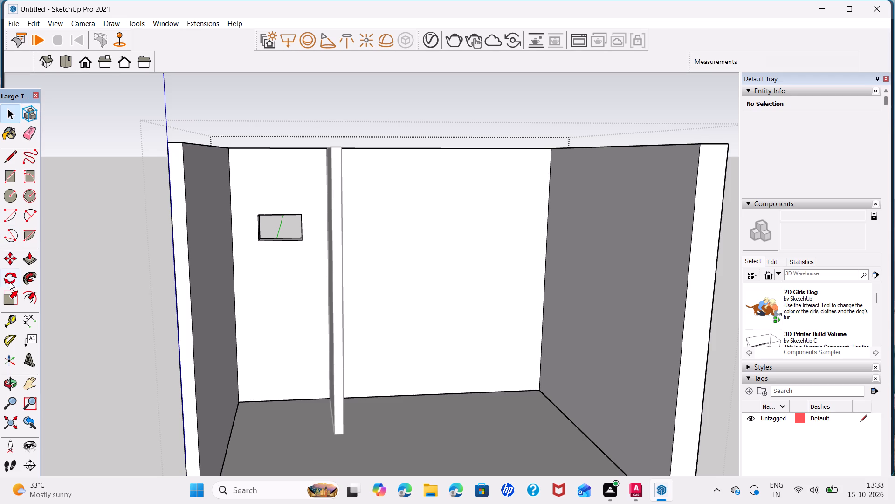
Place two horizontal guides on the main room's side wall, 3'6" below its top edge and 3'6" above the floor edge.
left_click(11, 326)
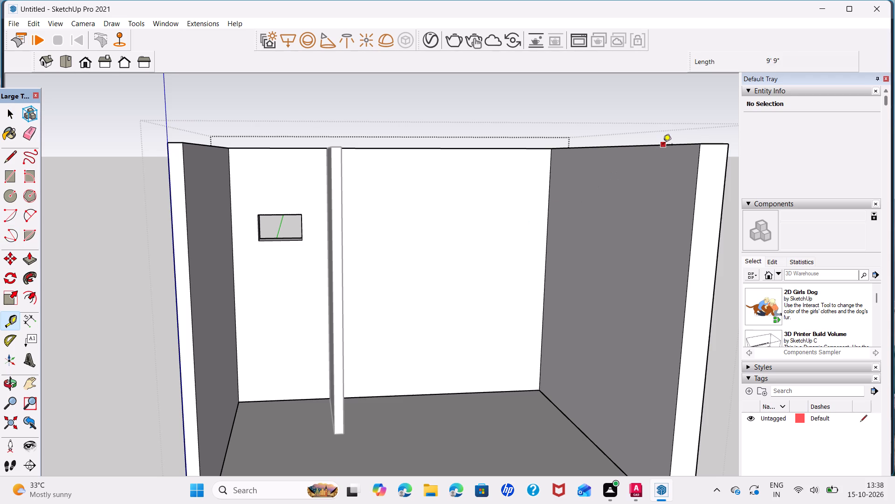
left_click(663, 145)
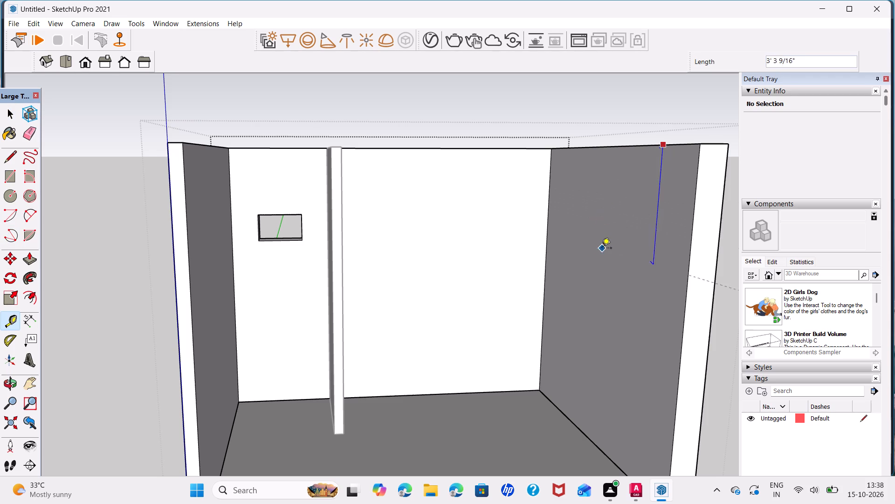
middle_click_drag(602, 249, 799, 243)
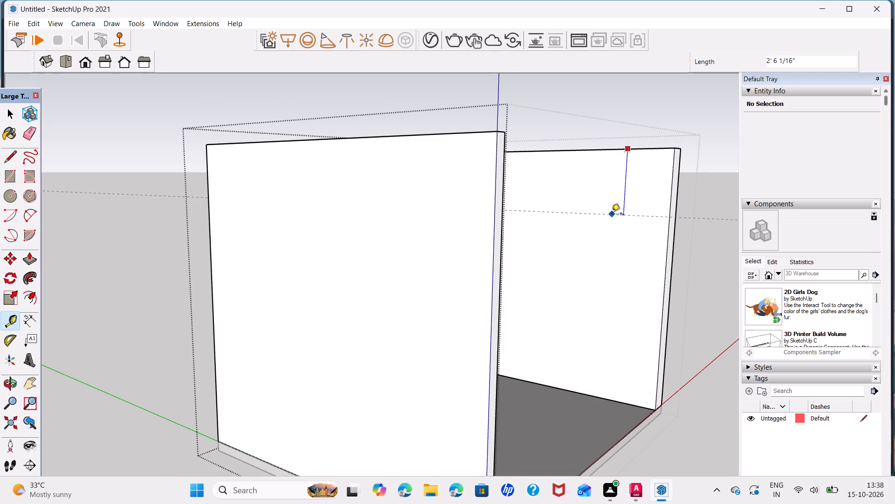
type("3'6")
key("Return")
left_click(585, 393)
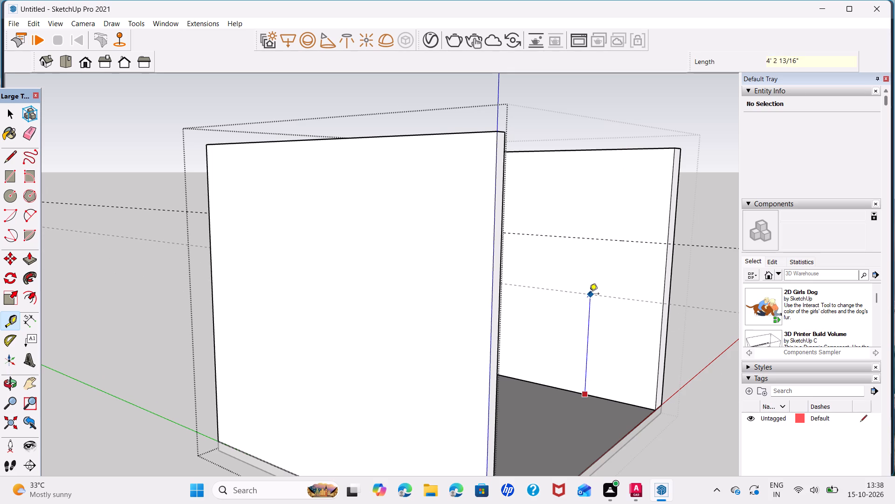
type("3'6")
key("Return")
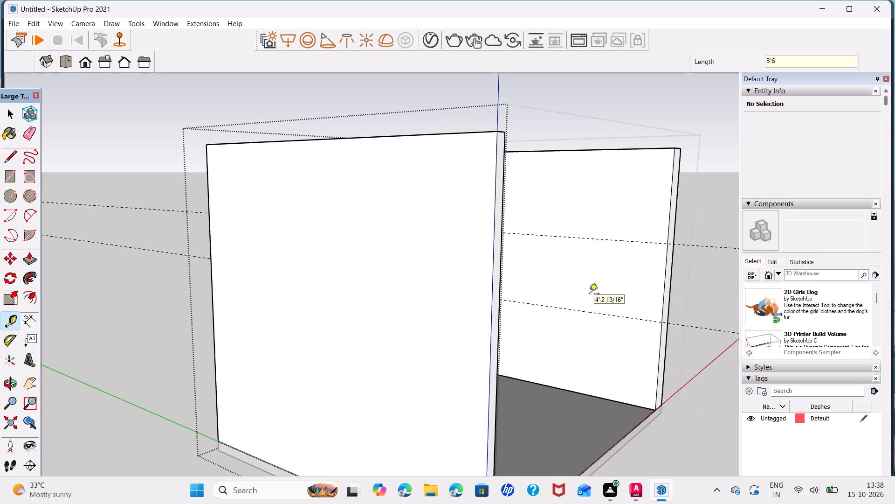
key("space")
Draw a 4' by 3' rectangle on the main room's side wall between the two horizontal guides.
scroll(600, 286, "down", 3)
scroll(569, 292, "up", 5)
middle_click_drag(569, 295, 537, 295)
key("r")
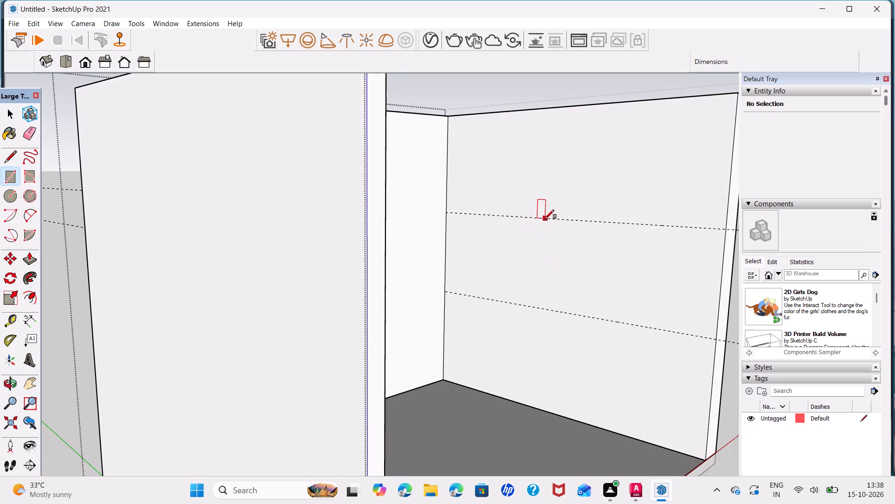
left_click(545, 219)
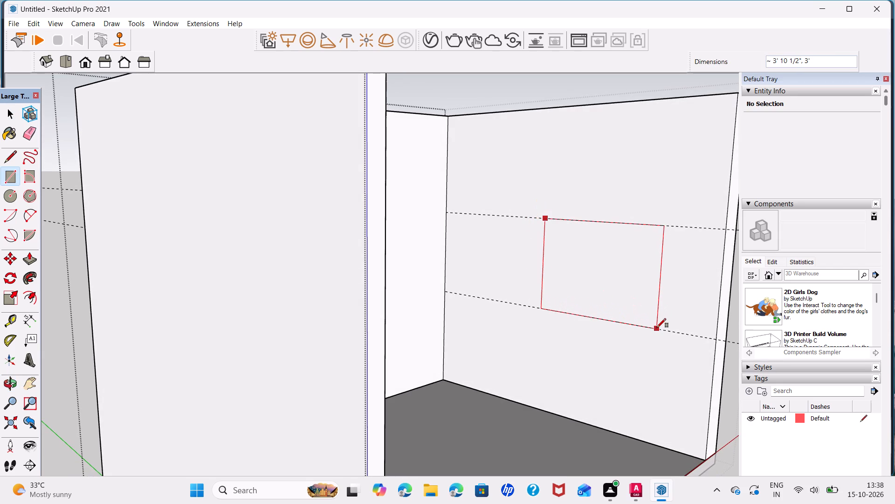
type("4;")
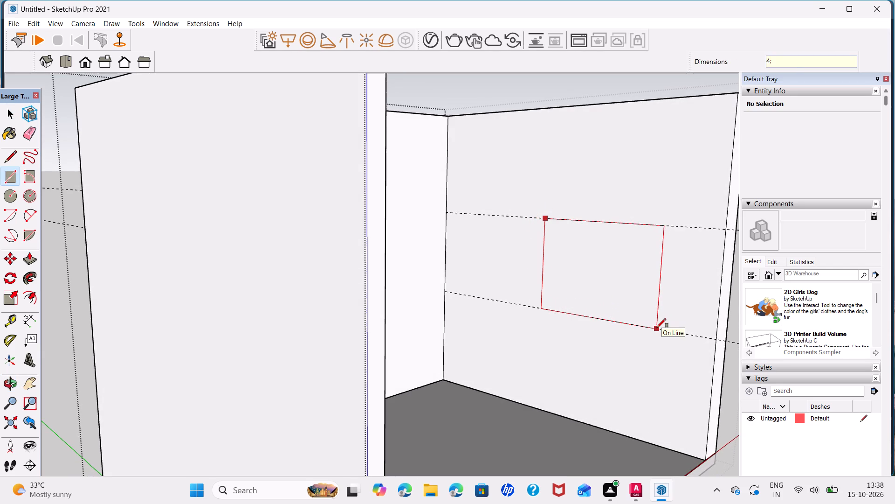
type(",3")
key("apostrophe")
key("Return")
key("BackSpace")
key("4")
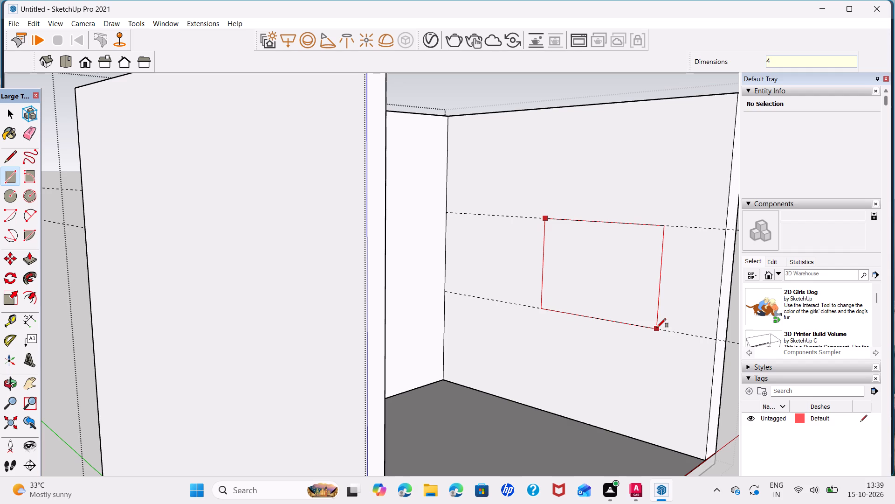
type("',3'")
key("Return")
key("space")
Push the 4' by 3' rectangle through the full thickness of the side wall to cut a window opening, and exit the walls group.
left_click(651, 322)
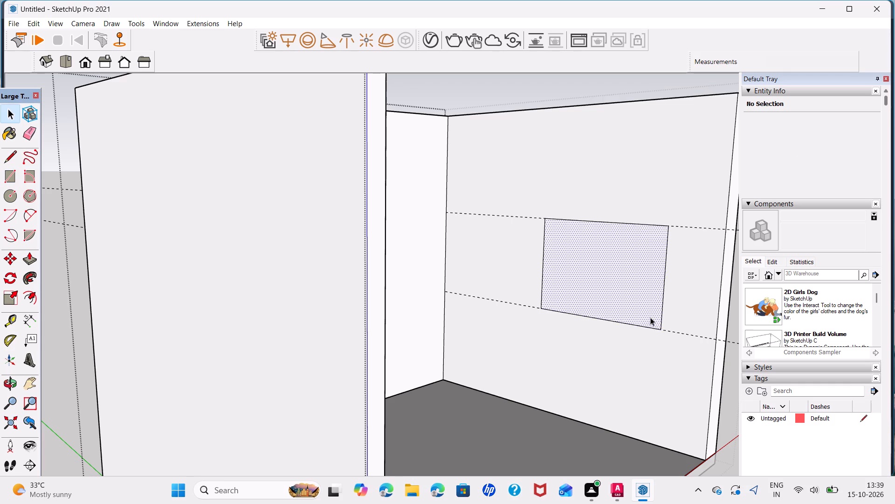
key("p")
left_click(648, 315)
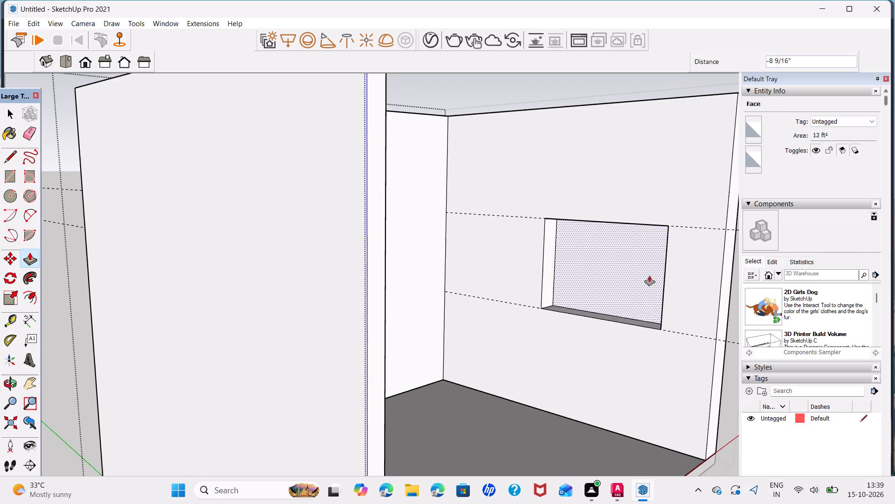
left_click(651, 261)
key("space")
scroll(603, 264, "down", 6)
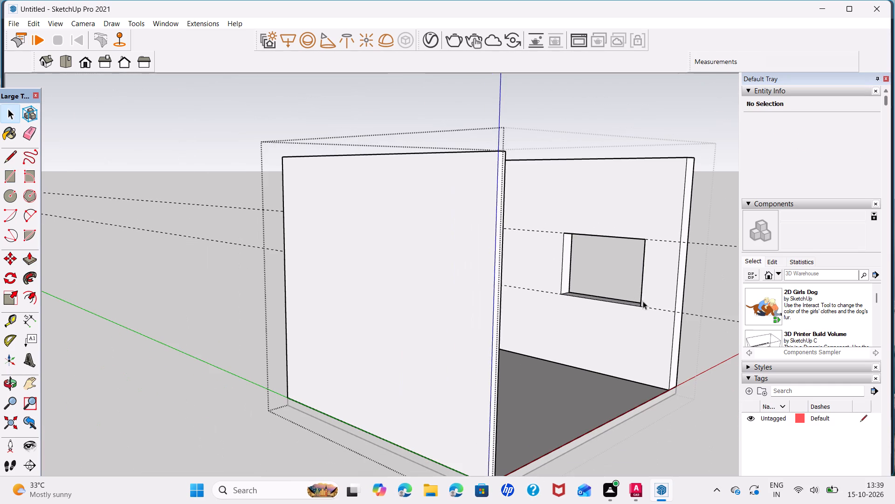
double_click(665, 333)
left_click(706, 368)
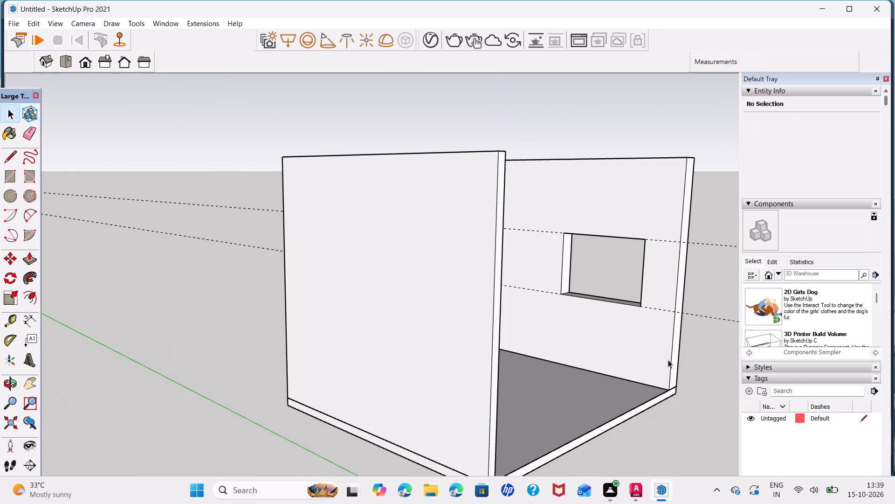
Examine the room from the front and look closely at the opening in the pooja area's back wall.
left_click(668, 357)
middle_click_drag(708, 384, 487, 397)
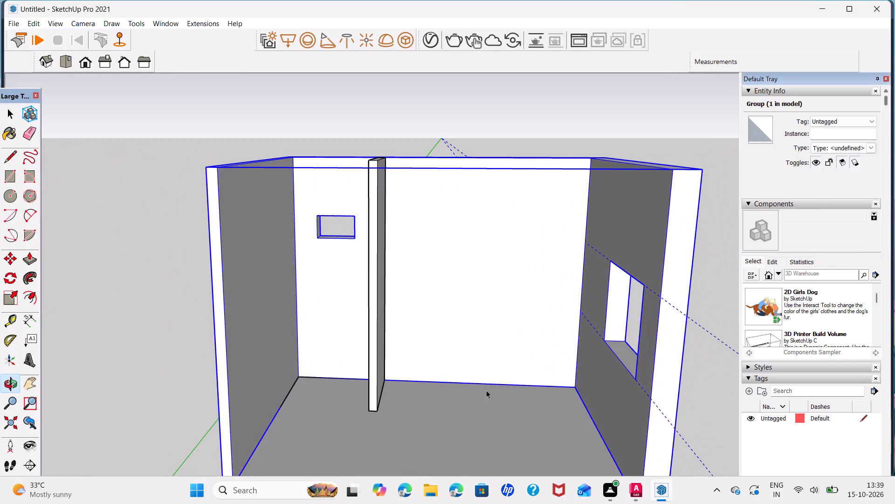
left_click(560, 100)
scroll(543, 277, "down", 4)
middle_click_drag(539, 297, 556, 273)
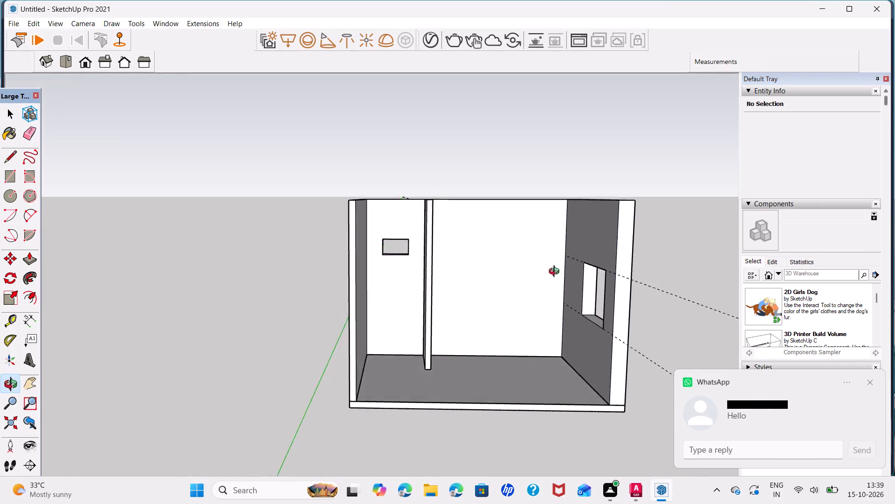
middle_click_drag(556, 273, 575, 263)
scroll(478, 299, "up", 4)
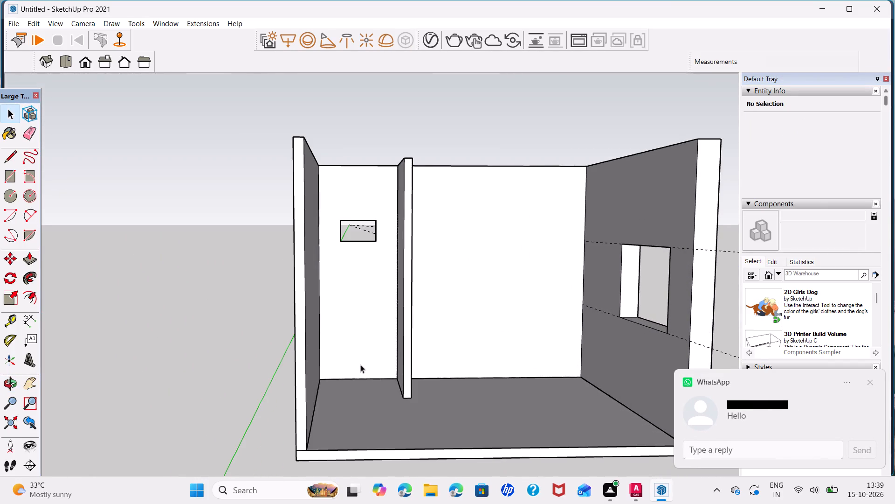
scroll(360, 370, "up", 1)
middle_click_drag(360, 370, 350, 420)
scroll(324, 405, "up", 2)
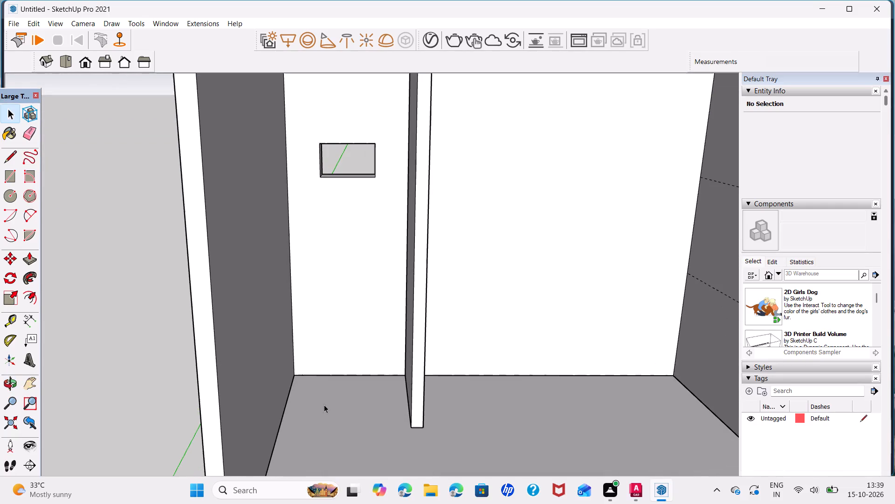
middle_click_drag(365, 358, 368, 357)
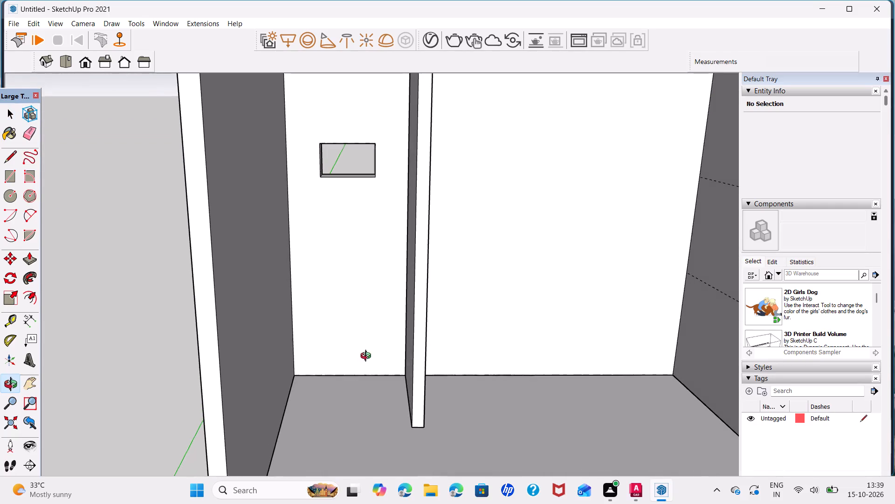
middle_click_drag(368, 357, 369, 319)
middle_click_drag(364, 319, 370, 377, "shift")
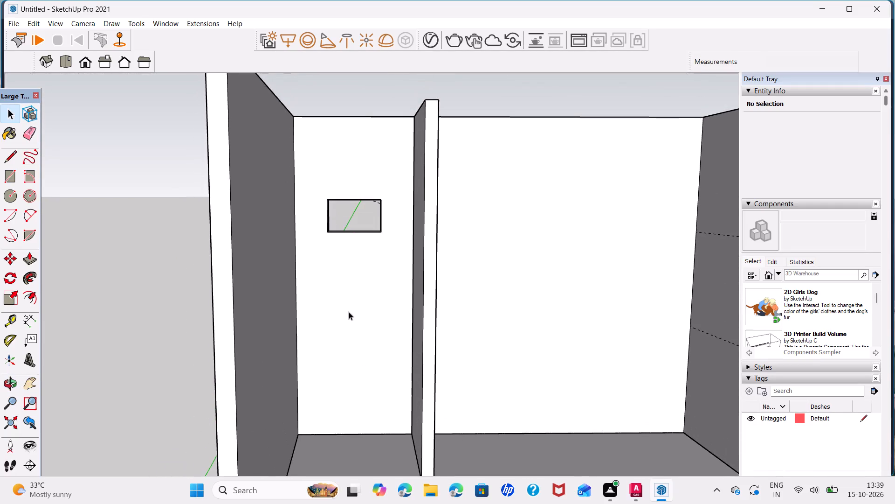
scroll(344, 296, "up", 1)
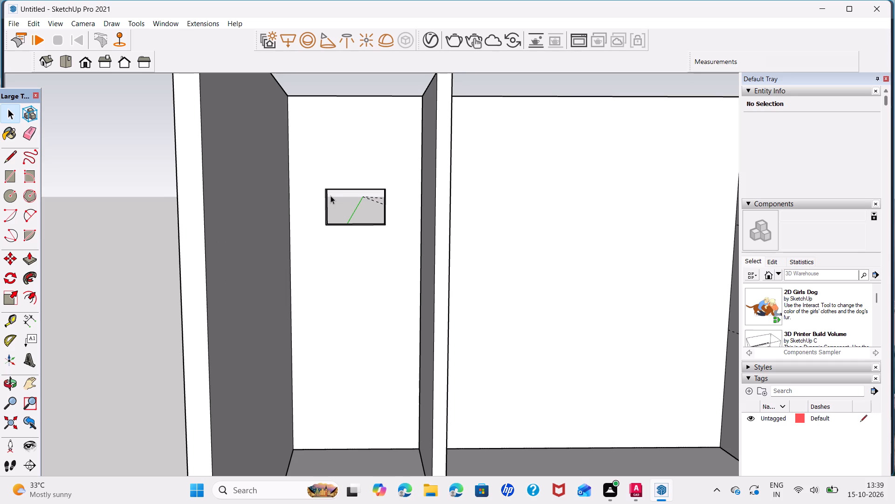
scroll(330, 196, "up", 8)
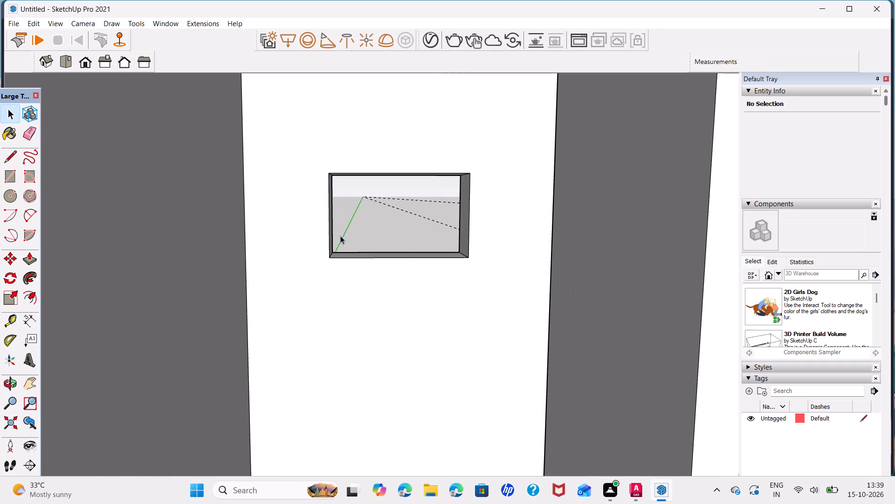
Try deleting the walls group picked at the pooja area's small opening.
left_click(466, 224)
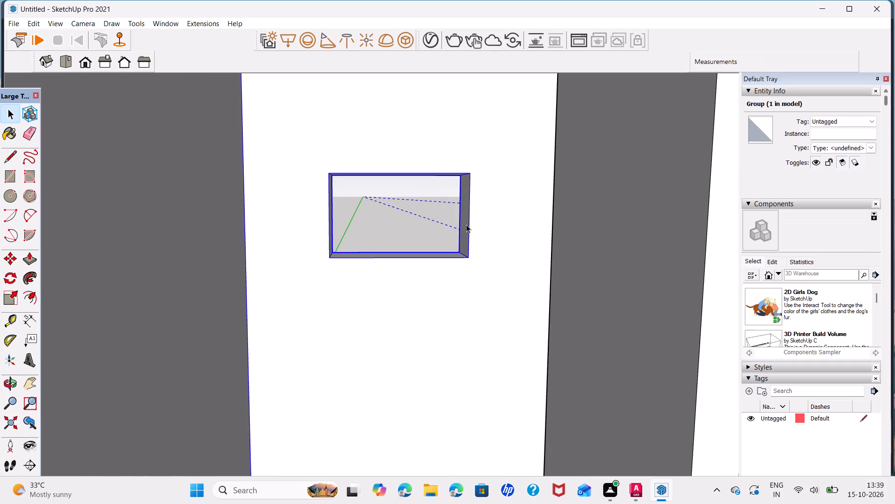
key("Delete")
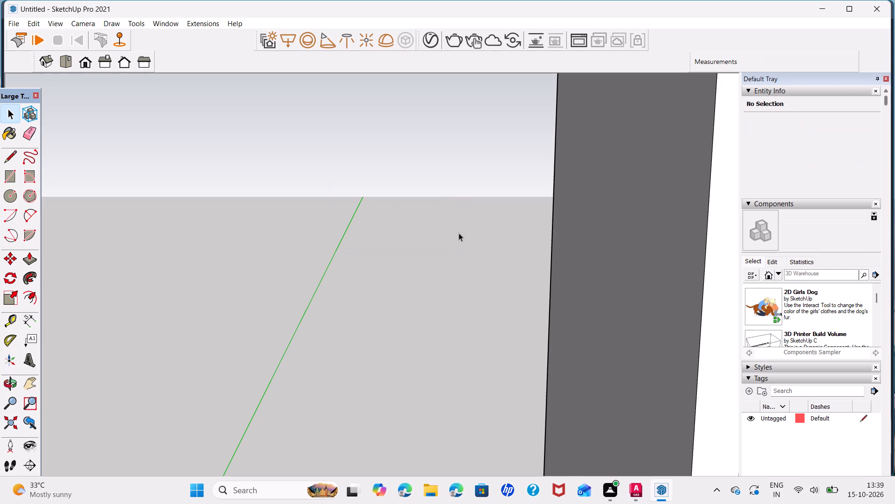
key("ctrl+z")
Examine the pooja area and the opening in its back wall from several angles.
scroll(461, 219, "down", 7)
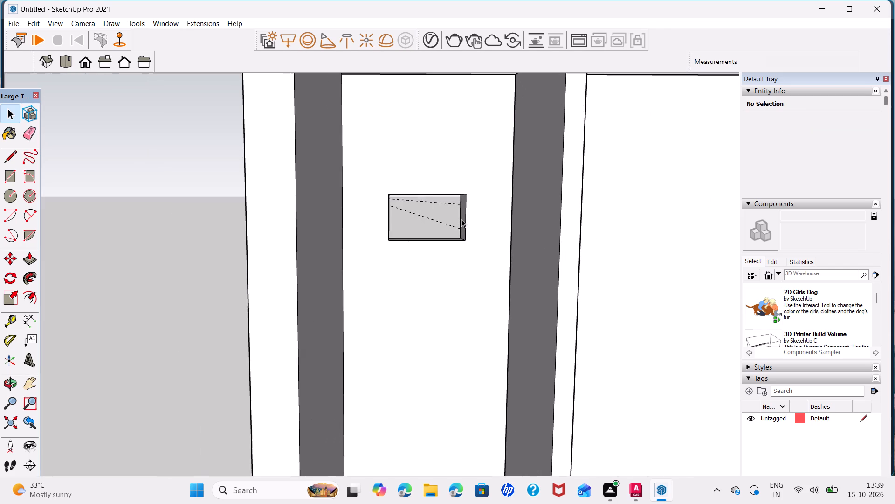
scroll(461, 219, "down", 2)
middle_click_drag(474, 186, 460, 239)
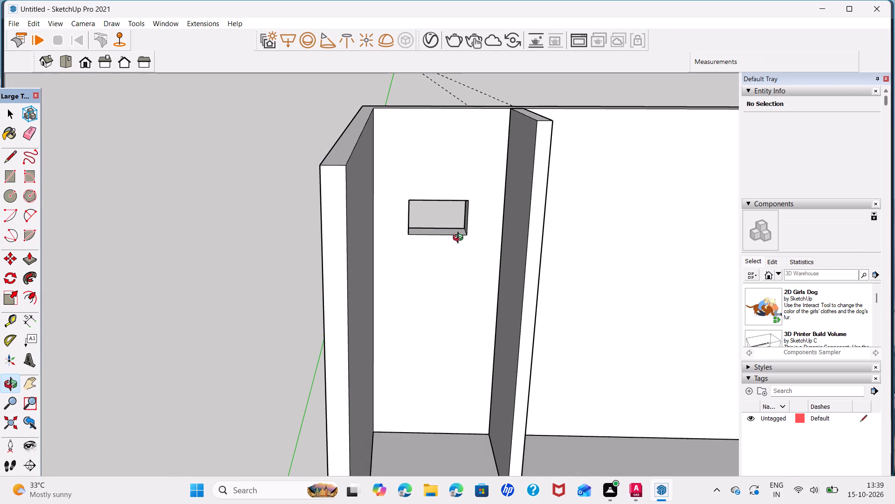
middle_click_drag(460, 239, 446, 159)
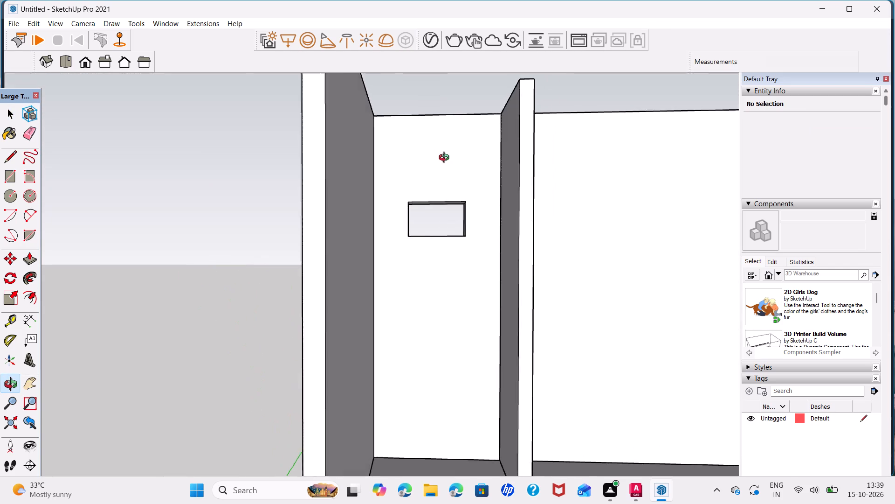
middle_click_drag(446, 159, 473, 170)
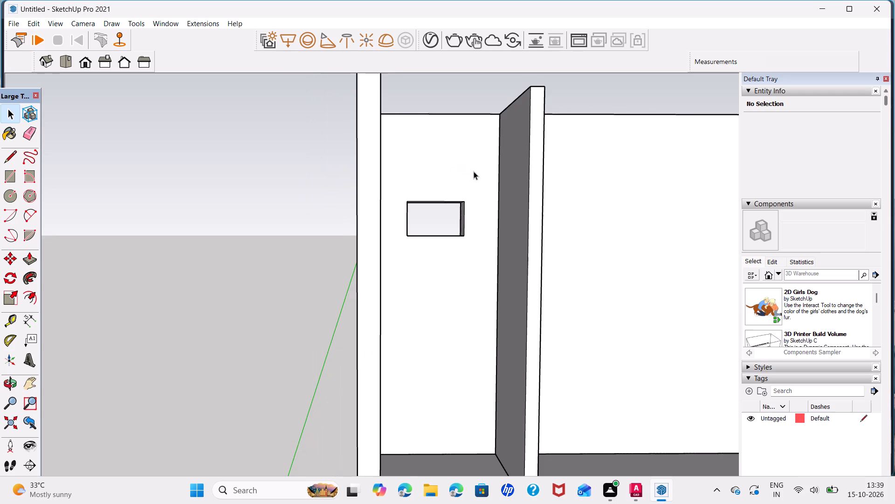
scroll(478, 277, "down", 1)
middle_click_drag(480, 304, 445, 264)
scroll(421, 310, "down", 1)
middle_click_drag(418, 331, 397, 331)
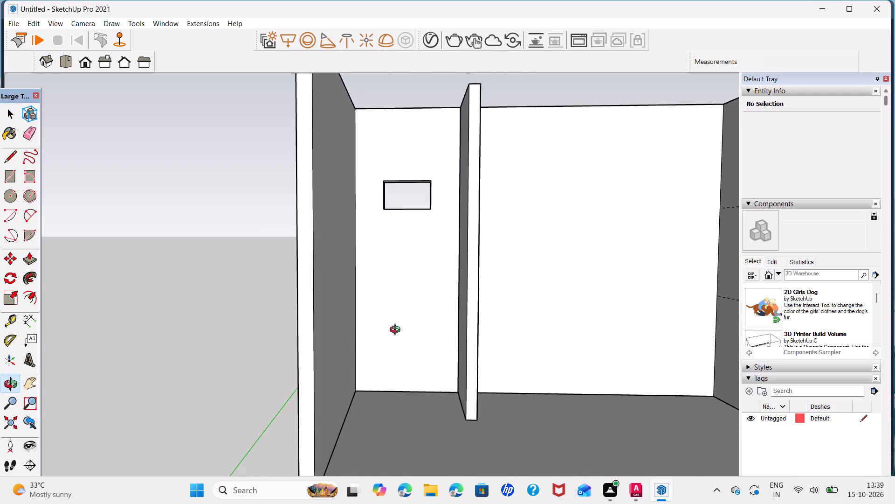
middle_click_drag(397, 331, 396, 331)
Draw a 3'8" by 1'6" rectangle on the pooja area's floor, starting from the back wall's inner corner.
scroll(402, 373, "up", 3)
middle_click_drag(404, 399, 406, 412)
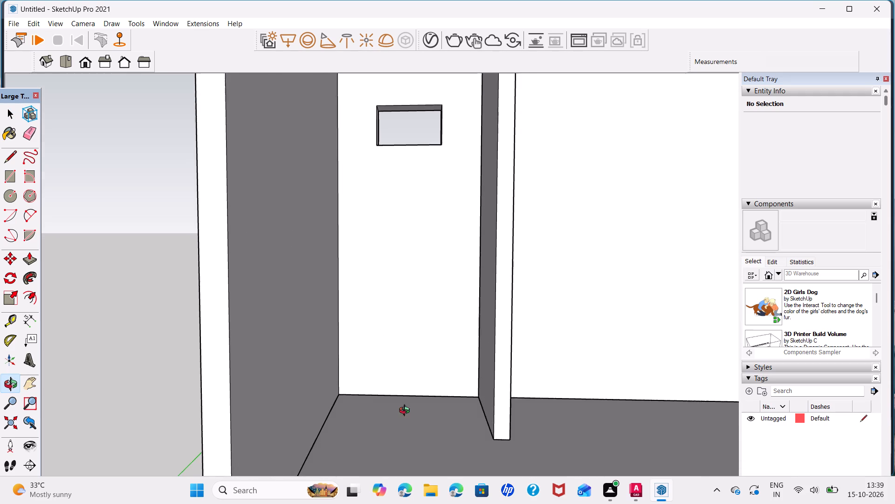
middle_click_drag(406, 412, 402, 440)
key("r")
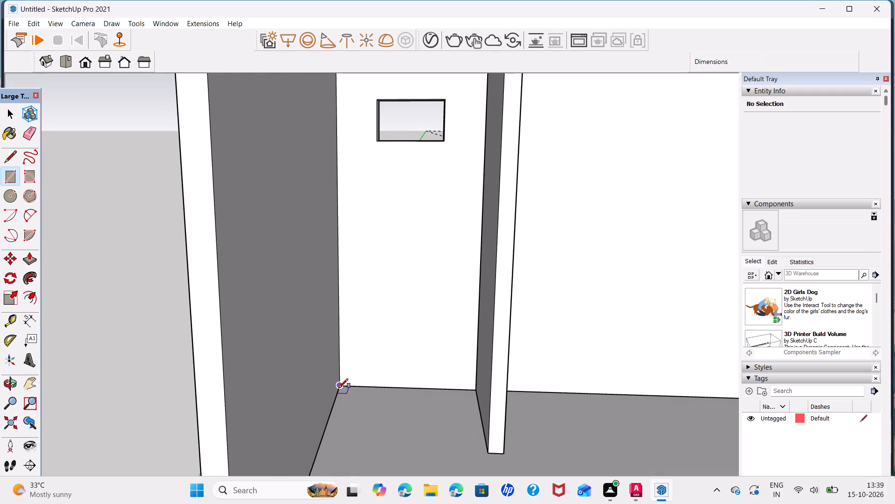
left_click(339, 385)
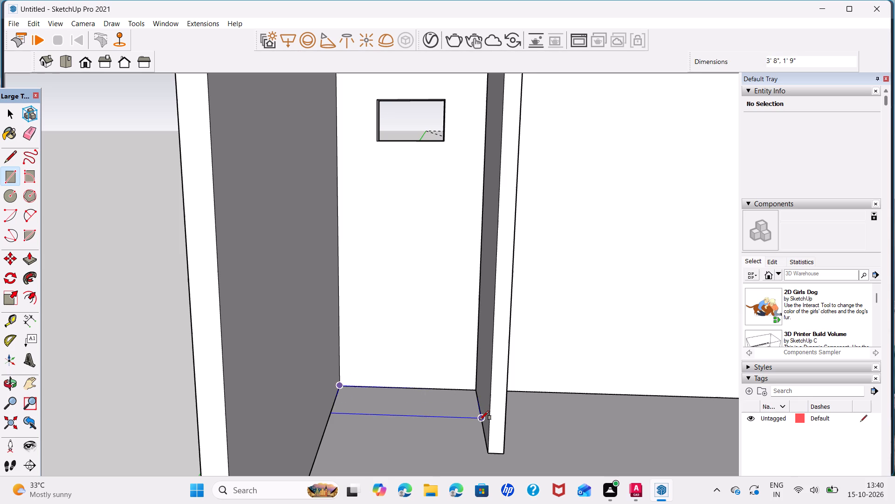
type("3'8")
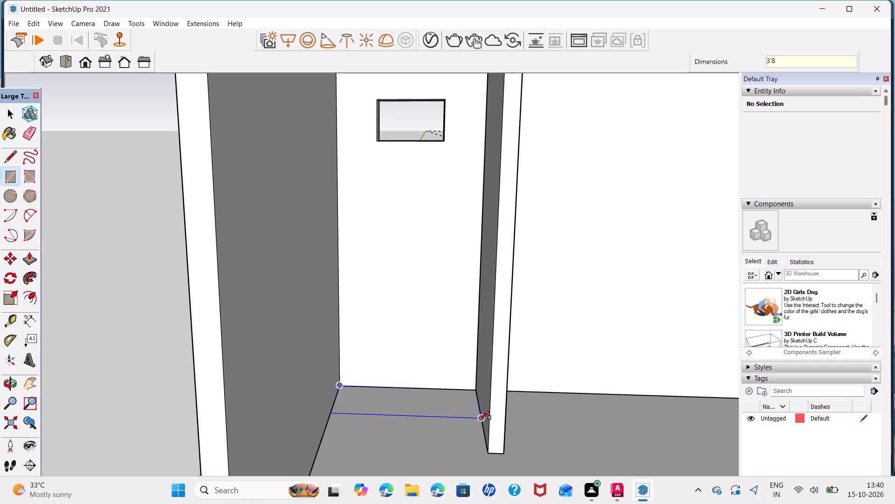
key("comma")
key("1")
type("'6")
key("Return")
key("space")
Reverse the face of the new floor rectangle in the pooja area.
scroll(465, 406, "up", 1)
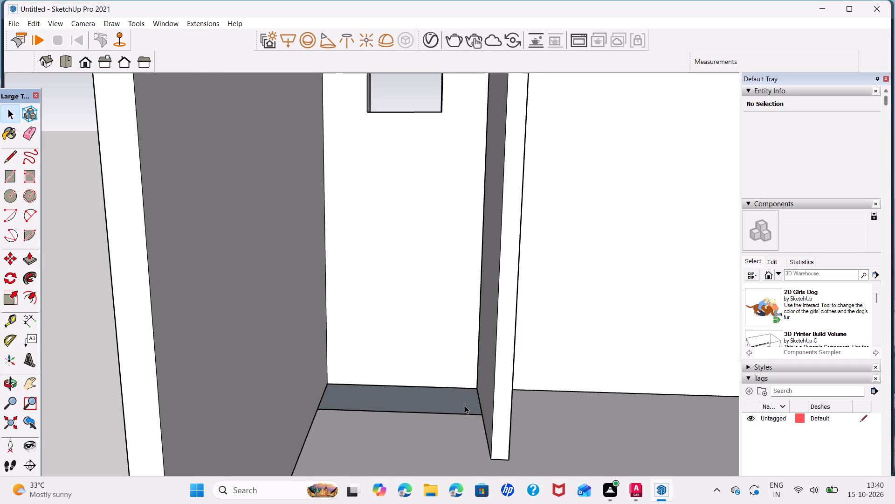
right_click(465, 406)
left_click(518, 318)
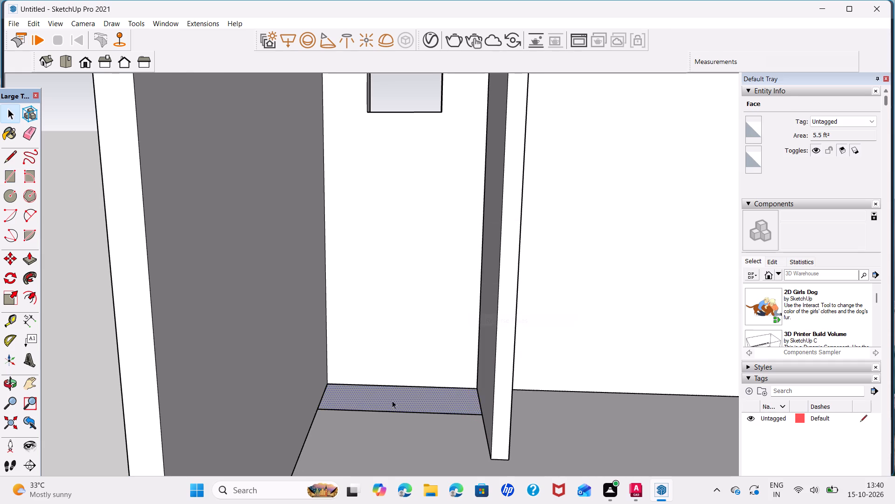
Move the floor rectangle's front edge 6" outward, away from the pooja area's back wall.
scroll(387, 404, "up", 3)
middle_click_drag(397, 397, 409, 488)
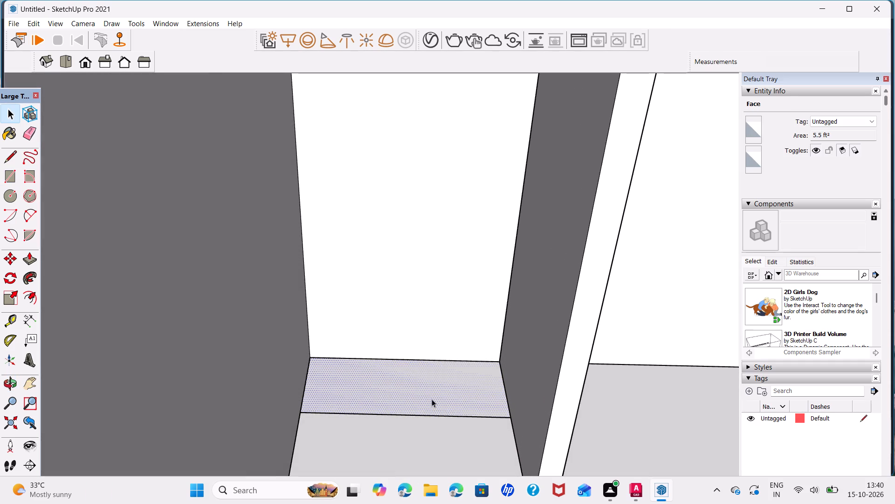
scroll(432, 397, "up", 1)
middle_click_drag(430, 396, 434, 434)
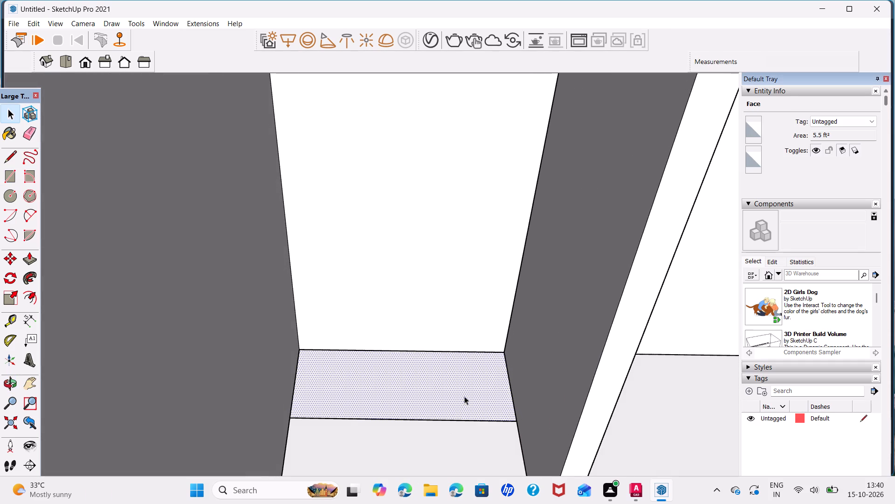
left_click(475, 421)
key("m")
left_click(516, 419)
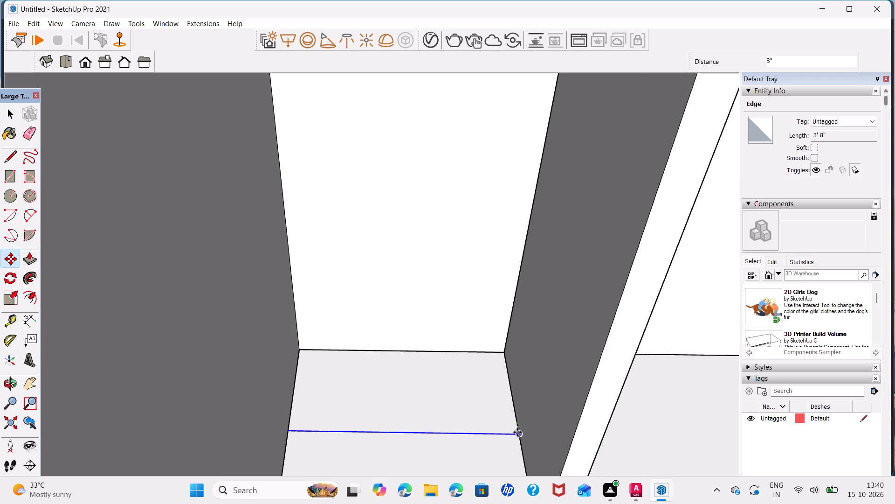
key("6")
key("Return")
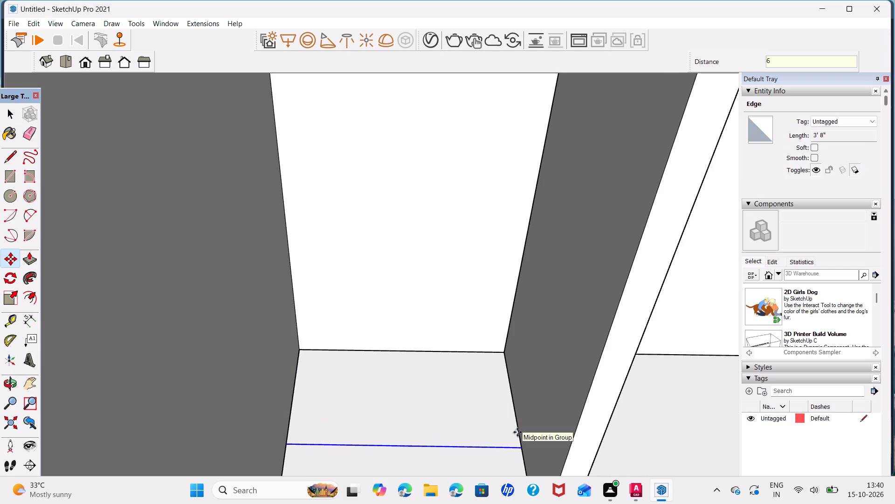
key("space")
Push/Pull the pooja area's floor rectangle up 1' to form the lower step.
left_click(494, 433)
scroll(479, 428, "up", 1)
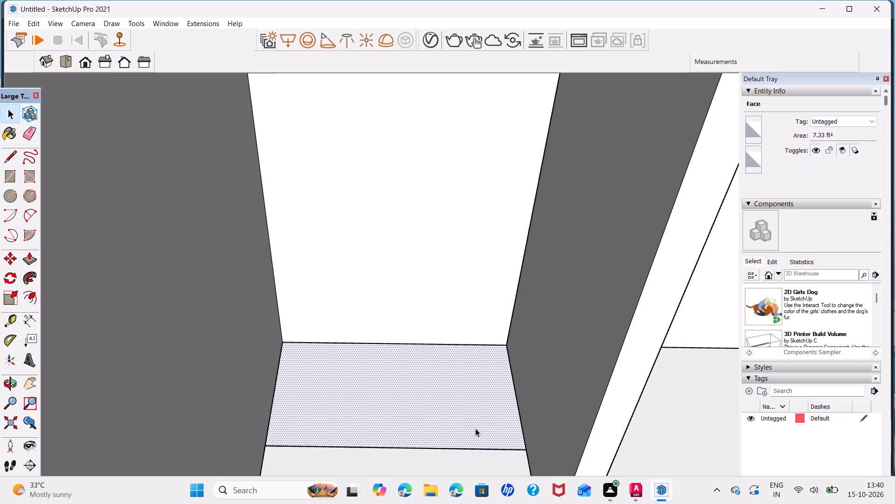
key("p")
left_click(475, 428)
type("1'")
key("Return")
key("space")
Make the whole lower step block, with all its connected faces and edges, a group.
left_click(481, 388)
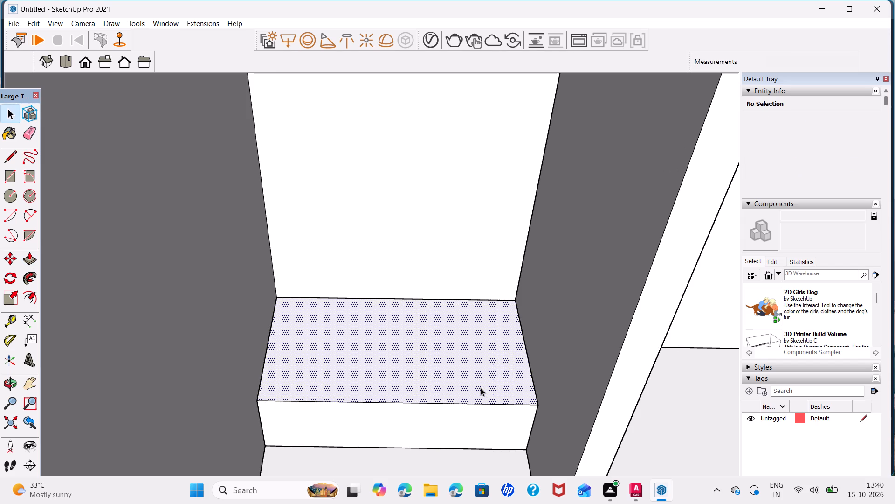
triple_click(481, 388)
right_click(481, 388)
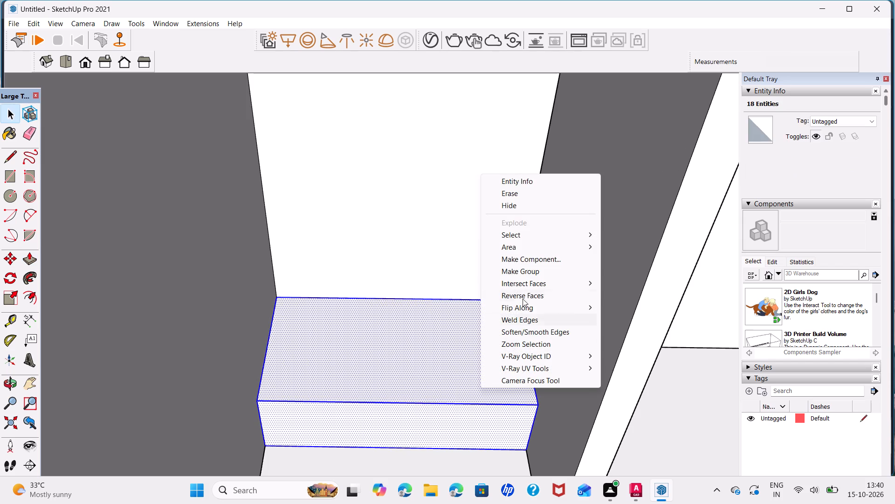
left_click(539, 274)
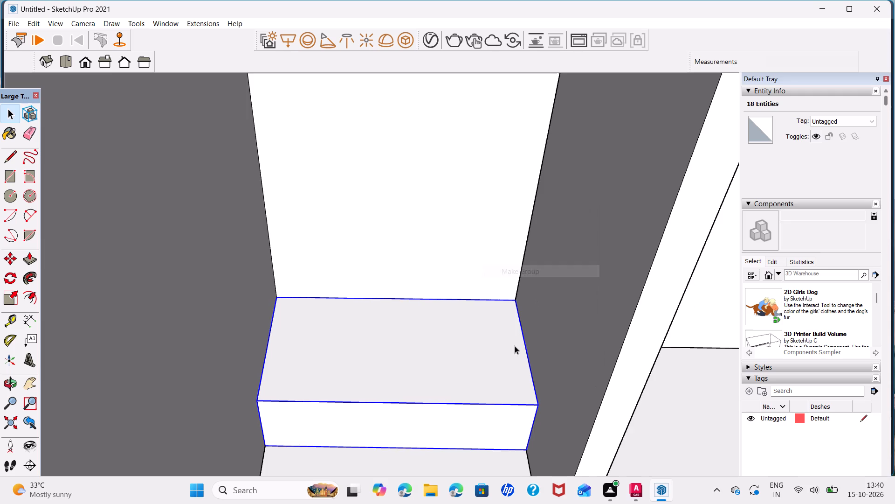
scroll(495, 378, "up", 1)
left_click(527, 407)
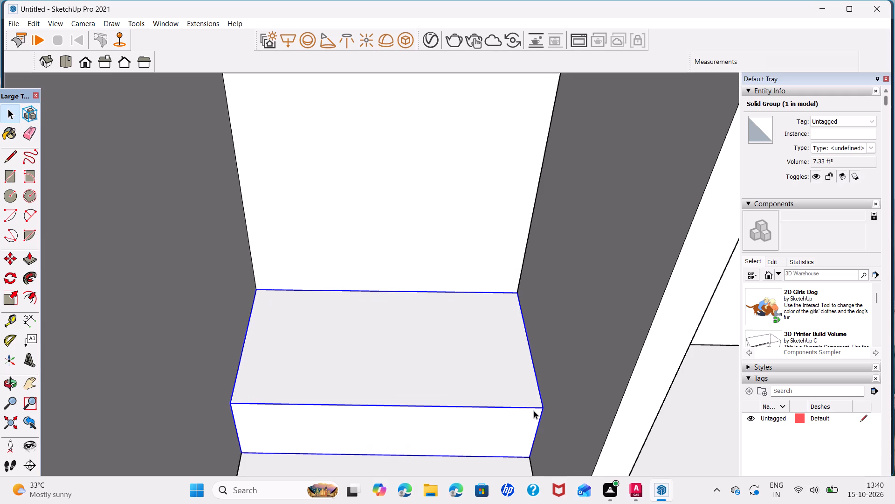
Draw a 3'8" by 1' rectangle on top of the lower step, along the pooja area's back wall.
key("r")
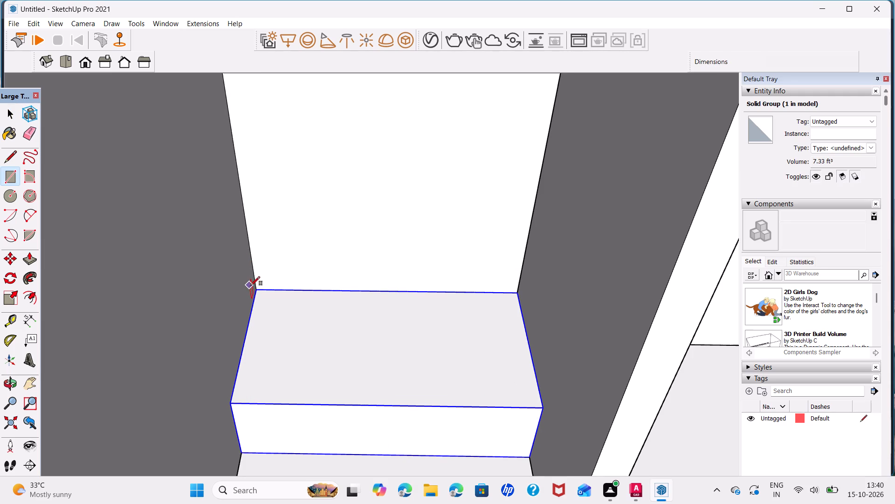
left_click(256, 290)
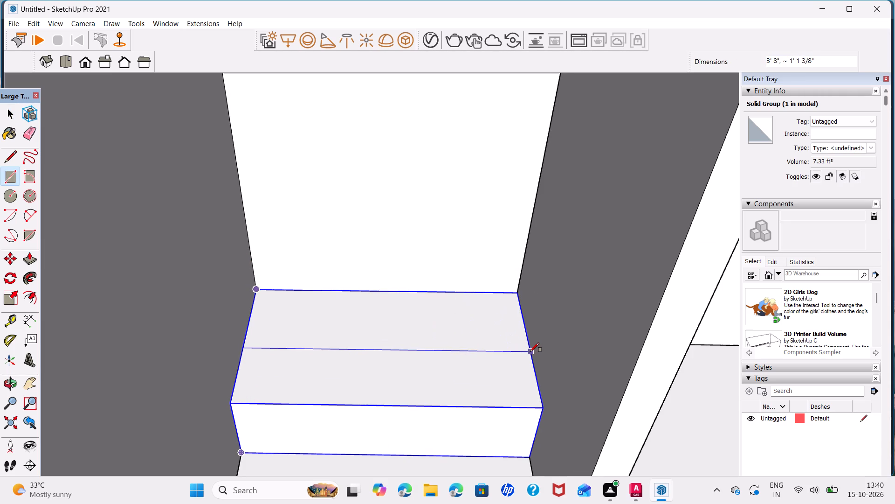
left_click(531, 346)
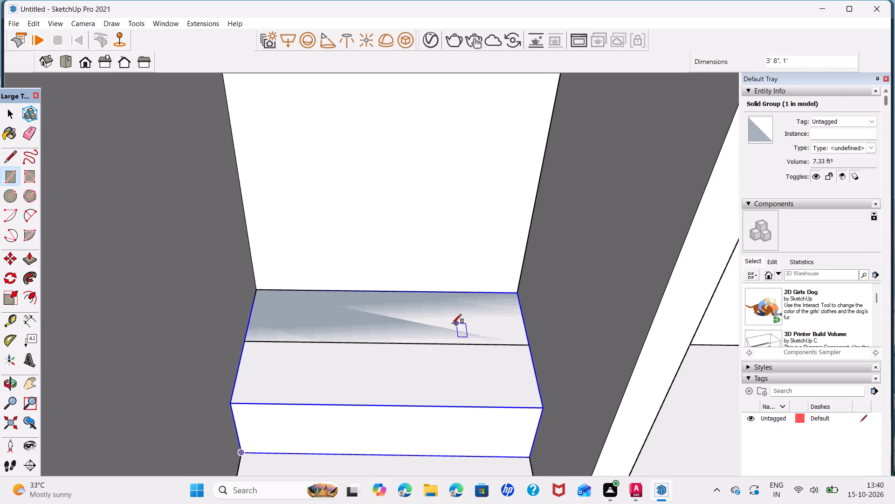
key("space")
Push/Pull the rectangle on the lower step up 1' to form the upper step.
left_click(442, 323)
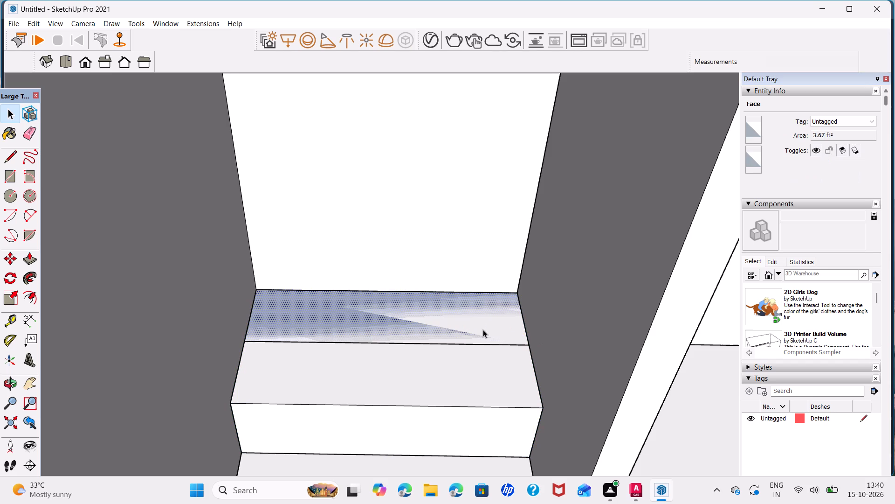
scroll(483, 329, "up", 1)
left_click(483, 329)
key("p")
left_click(483, 329)
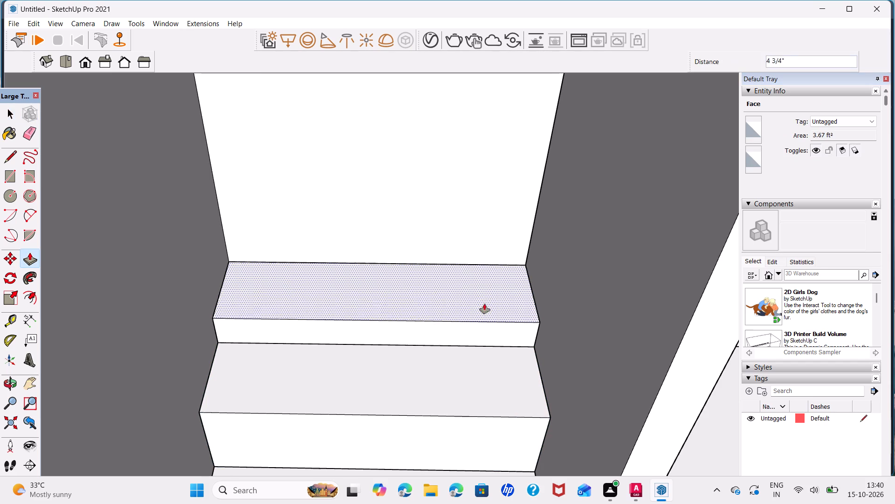
type("1'")
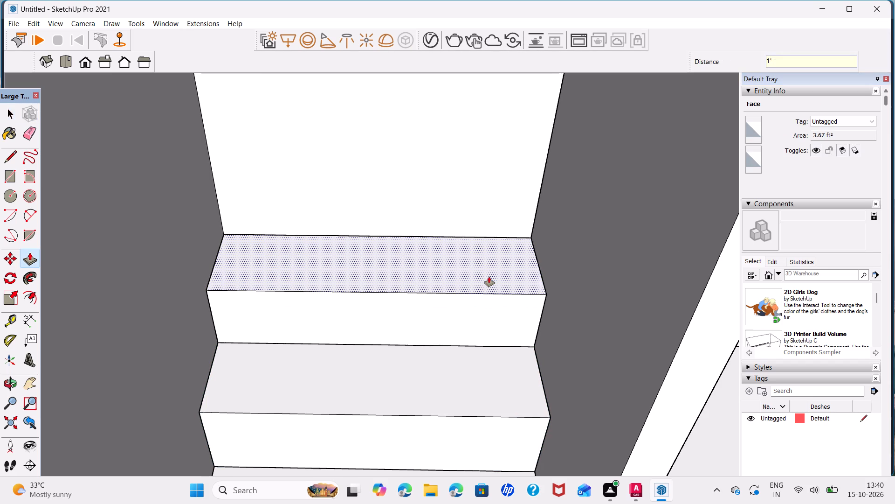
key("Return")
key("space")
Make the whole upper step block, with all its connected faces and edges, a group.
scroll(468, 362, "down", 5)
middle_click_drag(472, 365, 464, 248)
scroll(451, 306, "down", 3)
middle_click_drag(417, 326, 434, 296)
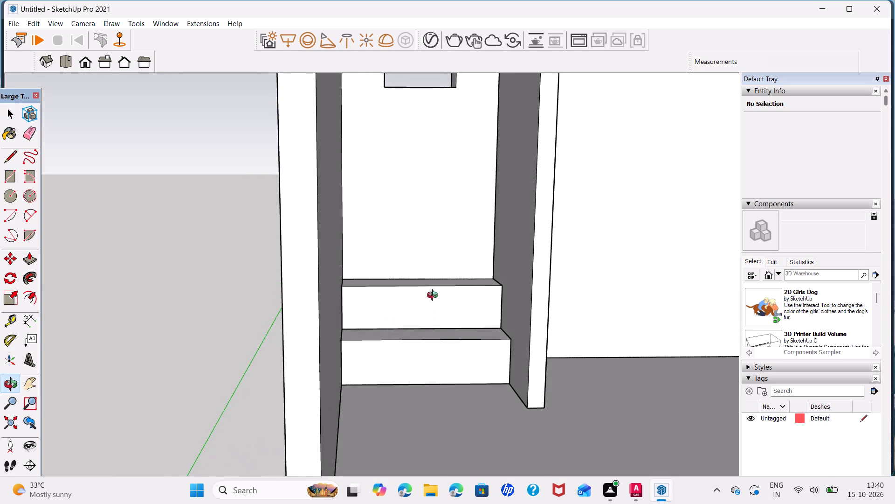
middle_click_drag(434, 296, 425, 293)
scroll(418, 311, "down", 4)
middle_click_drag(418, 311, 414, 381)
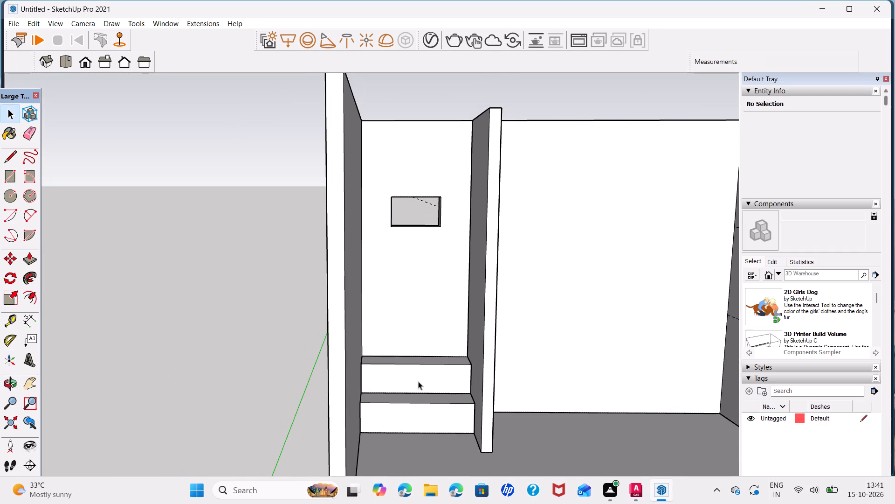
scroll(420, 372, "up", 1)
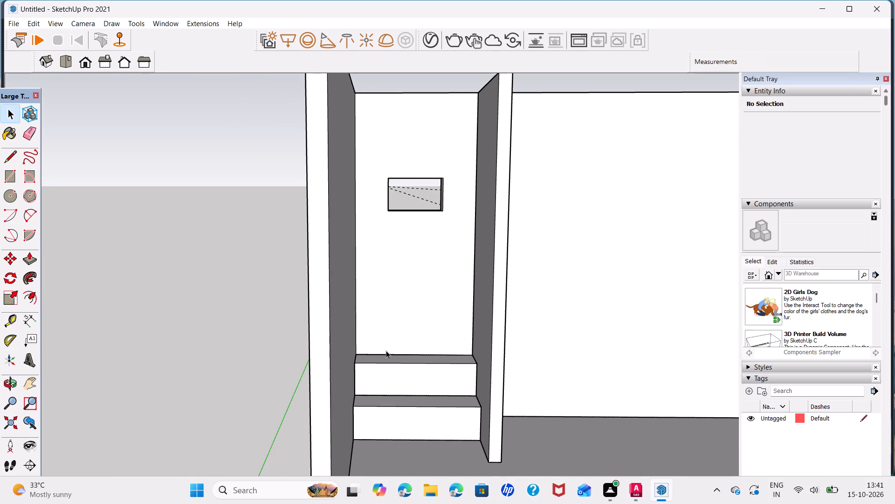
scroll(386, 350, "up", 1)
triple_click(413, 373)
right_click(413, 373)
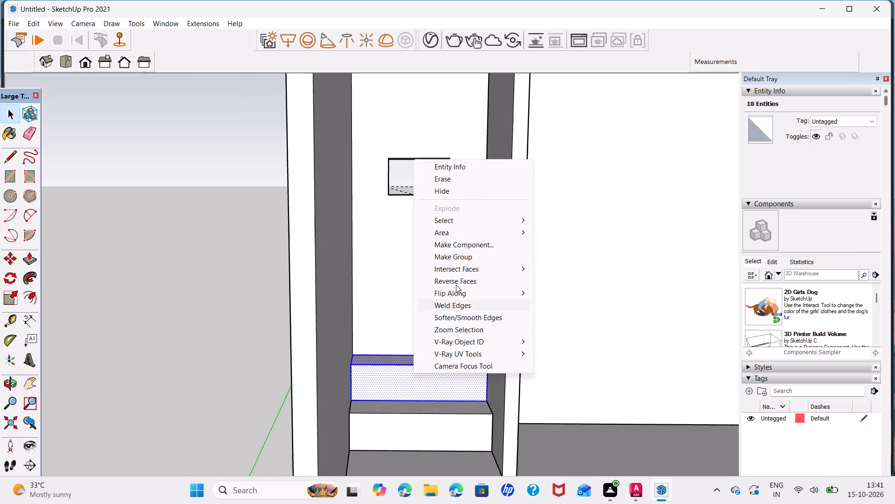
left_click(468, 257)
Inside the upper step group, copy the front face's left vertical edge to its right end and divide by 2 for a centre line.
scroll(440, 433, "up", 1)
middle_click_drag(440, 433, 439, 415)
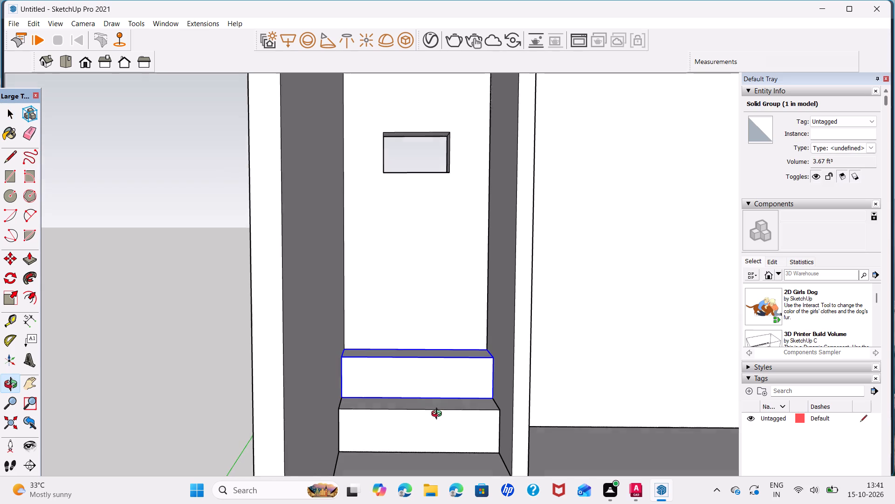
middle_click_drag(439, 415, 439, 414)
left_click(338, 433)
scroll(340, 443, "up", 2)
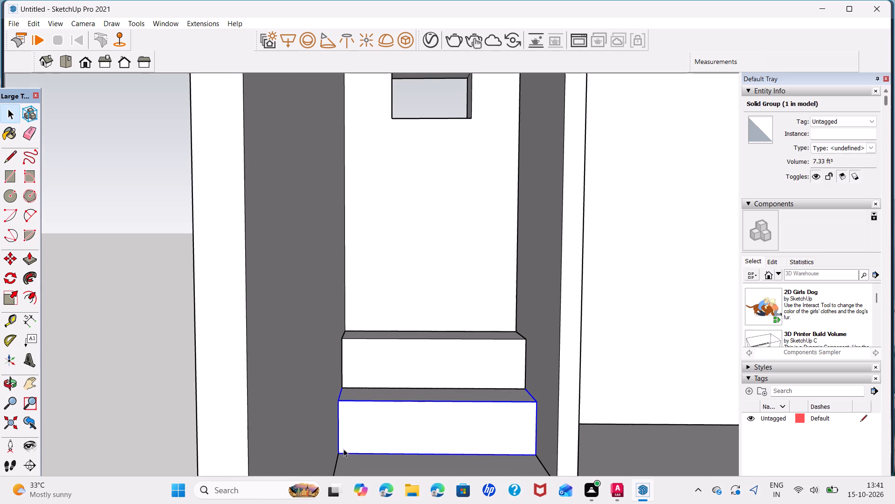
double_click(381, 361)
left_click(341, 385)
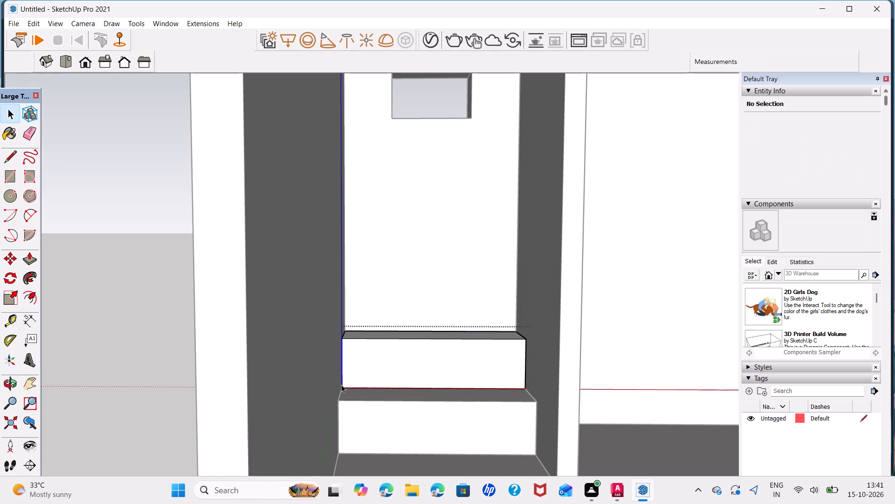
key("m")
left_click(341, 385)
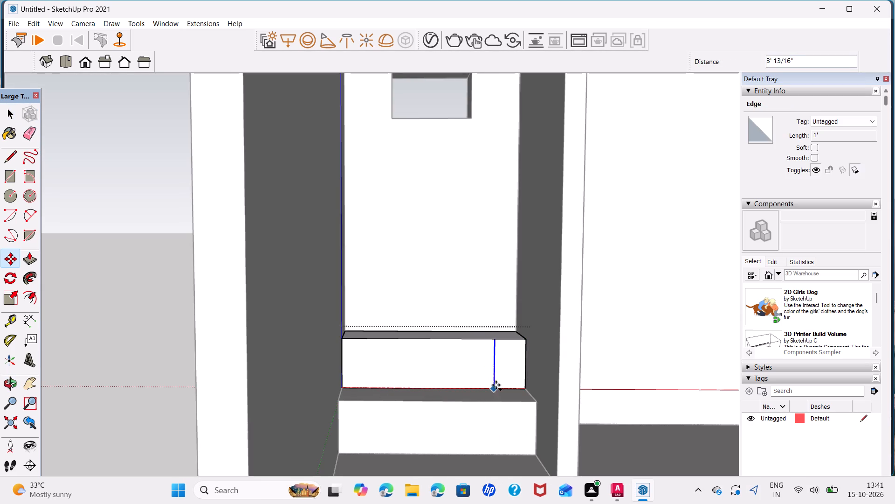
left_click(525, 387)
type("/2.")
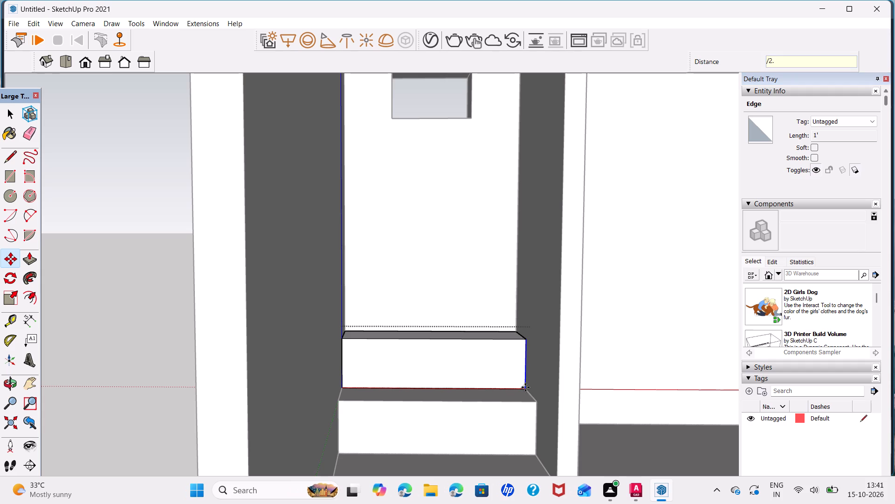
key("BackSpace")
key("Return")
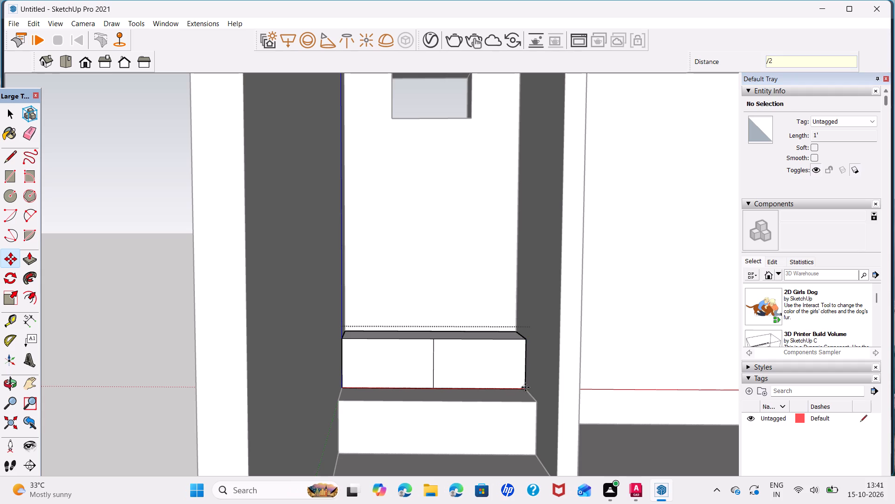
key("space")
Inside the lower step group, copy the front face's left vertical edge across to the right end and divide by 2 for a centre line.
left_click(450, 452)
left_click(449, 444)
double_click(444, 437)
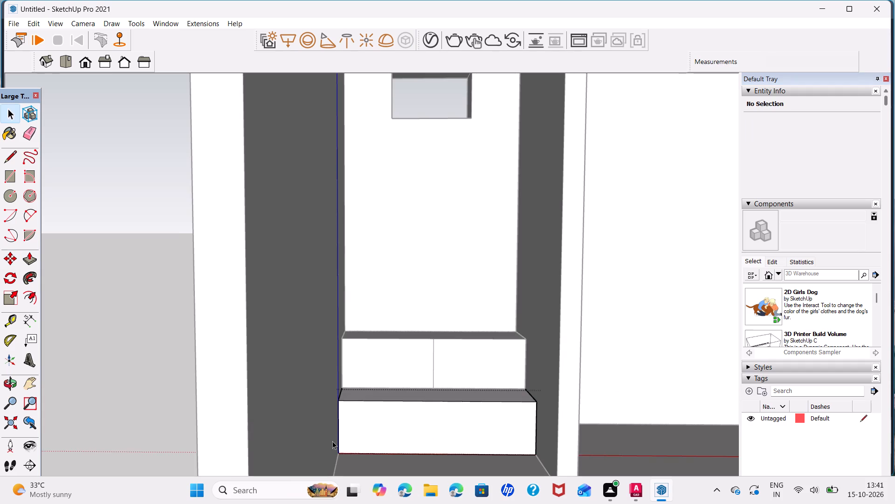
left_click(340, 448)
left_click(340, 450)
key("m")
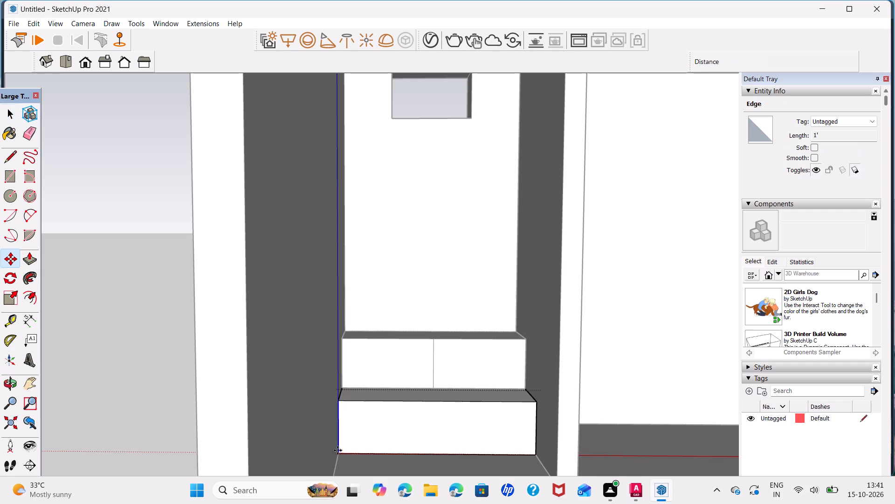
left_click(338, 455)
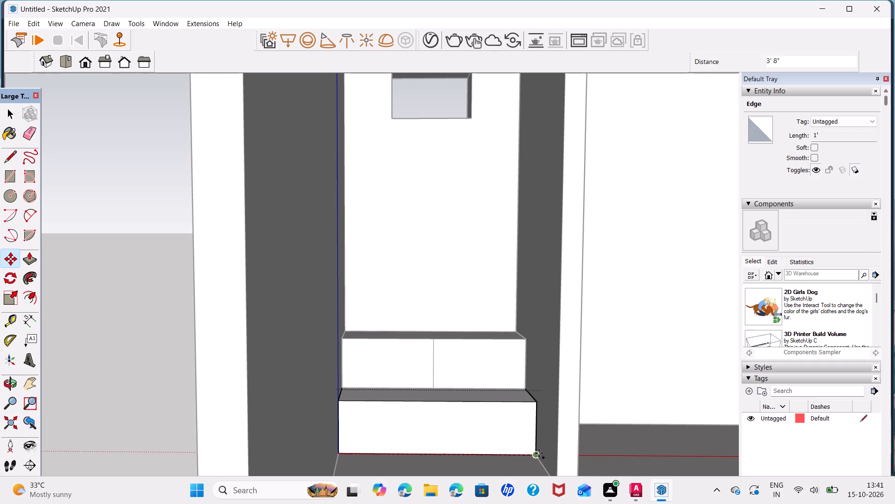
left_click(539, 454)
type("/2")
key("Return")
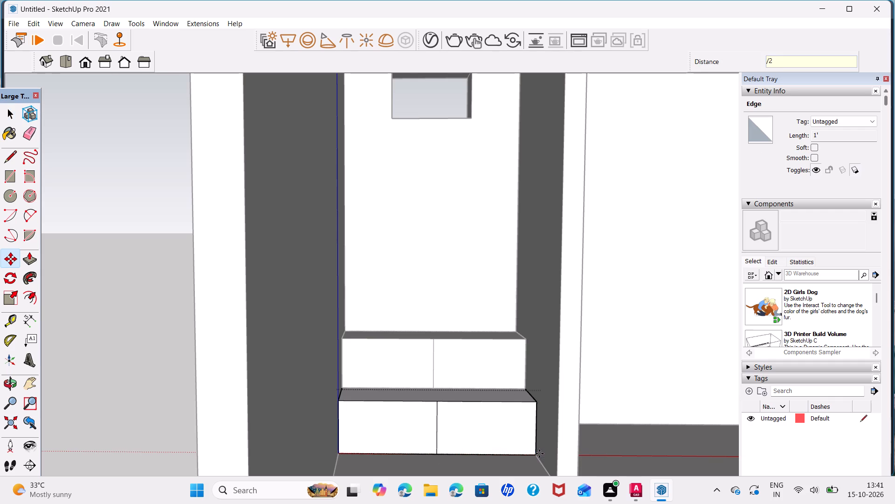
key("space")
Copy the lower step's front centre line 0.2" to the right along the bottom edge.
scroll(426, 439, "up", 5)
middle_click_drag(468, 436, 468, 427)
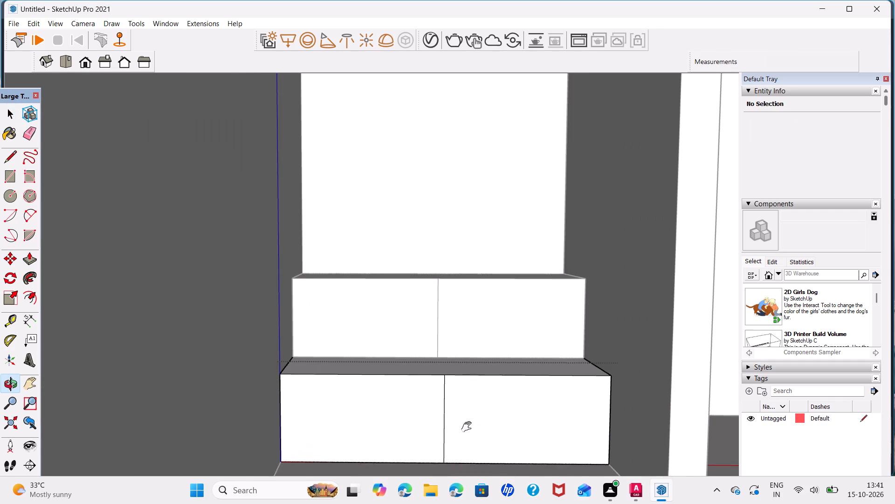
middle_click_drag(468, 427, 457, 377)
scroll(437, 398, "up", 3)
left_click(433, 393)
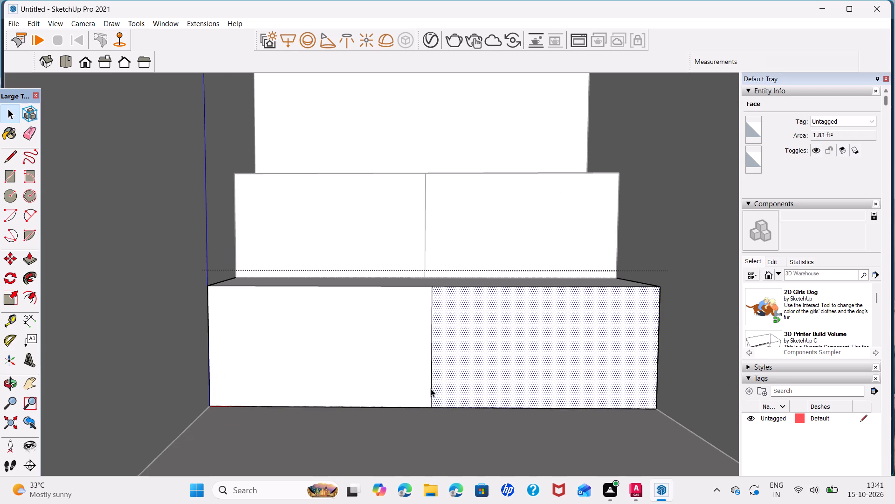
left_click(431, 389)
key("m")
scroll(439, 416, "up", 4)
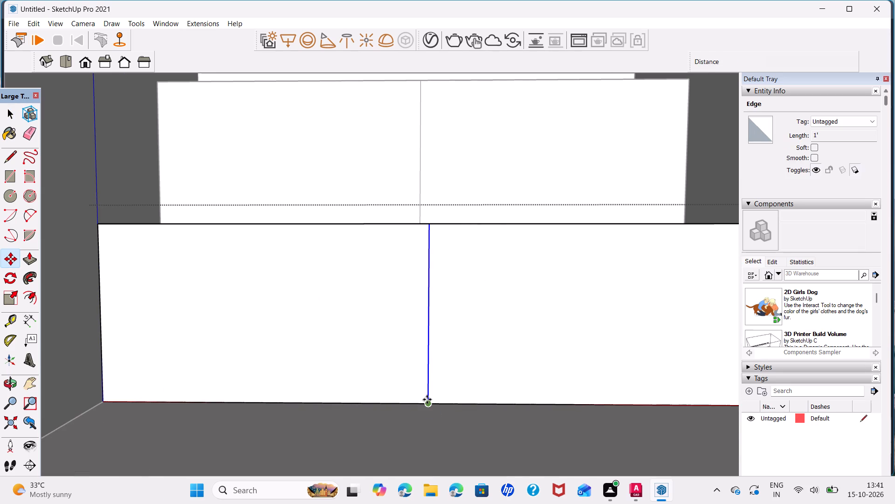
left_click(427, 402)
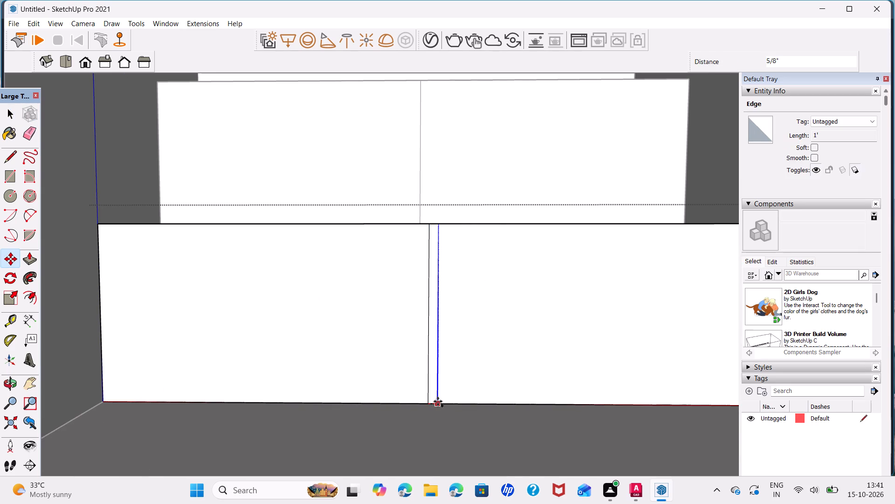
type("0.2")
key("Return")
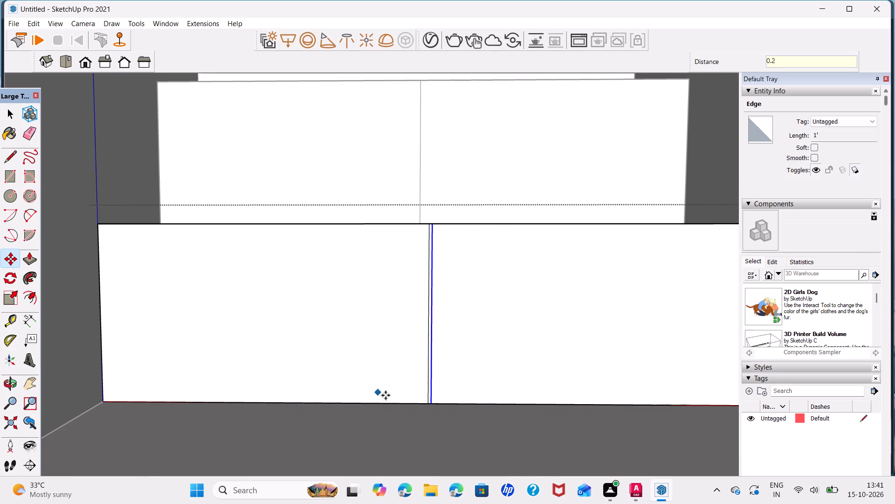
Copy the new line on the lower step's front 0.4" to the left, past the centre line.
scroll(405, 397, "up", 4)
left_click(446, 407)
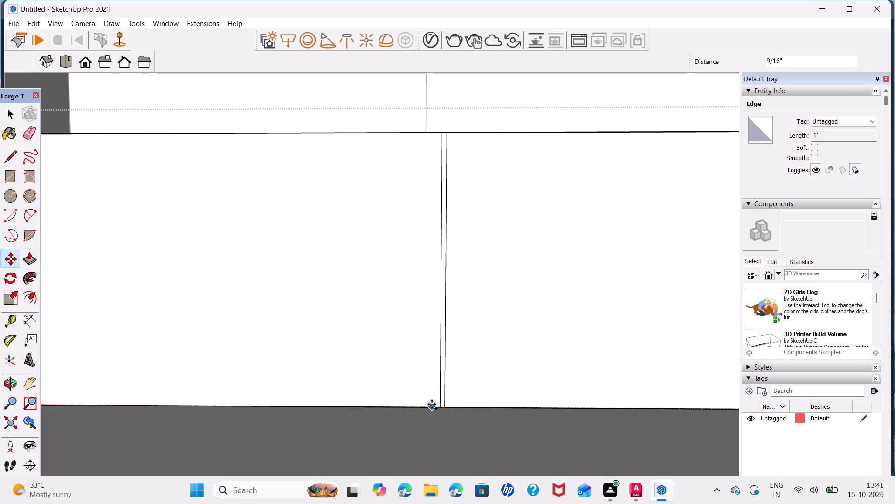
scroll(432, 404, "down", 3)
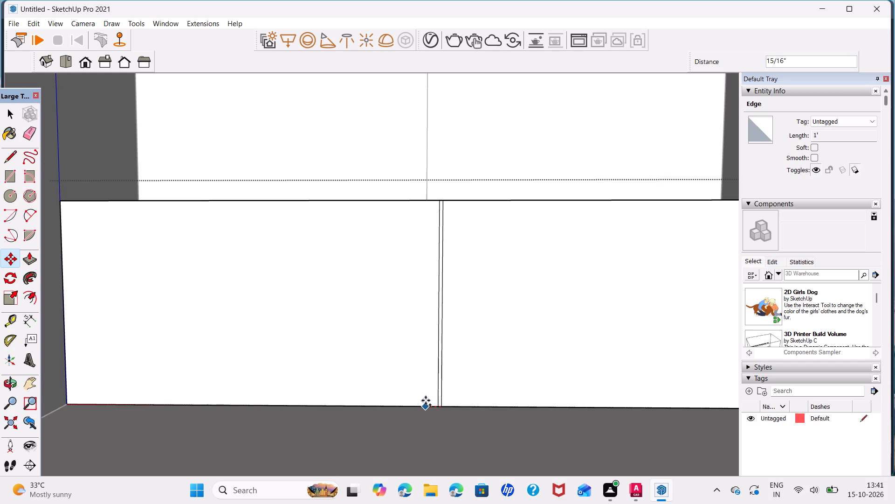
type("0.4")
key("Return")
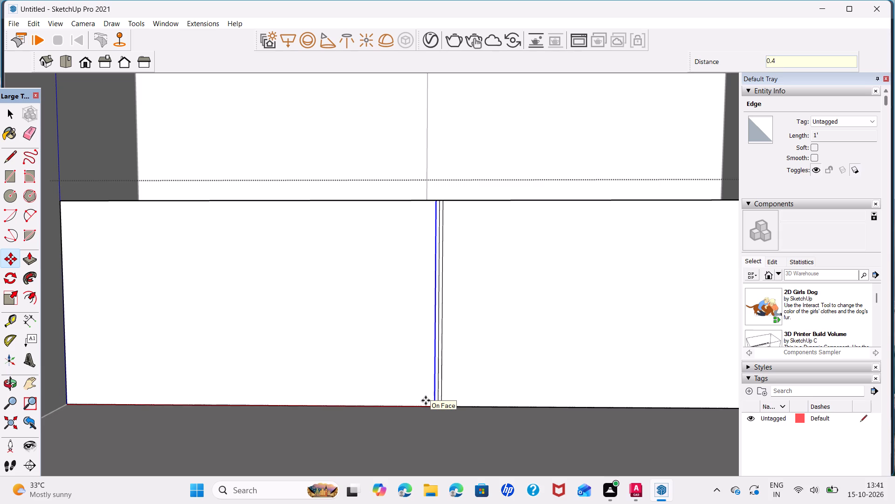
key("space")
Delete the original centre line on the lower step's front, keeping the two lines of the gap.
left_click(436, 397)
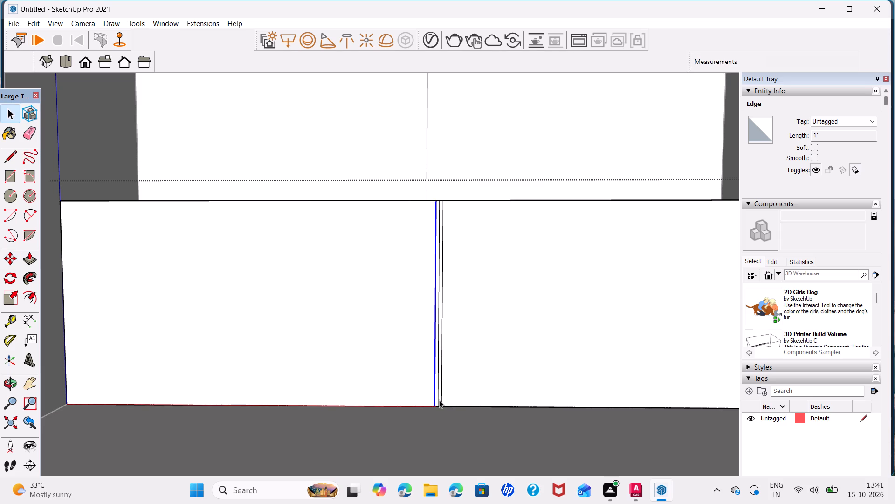
left_click(439, 400)
key("Delete")
Open the upper step group and copy its front centre line 0.2" to the right.
scroll(431, 369, "down", 4)
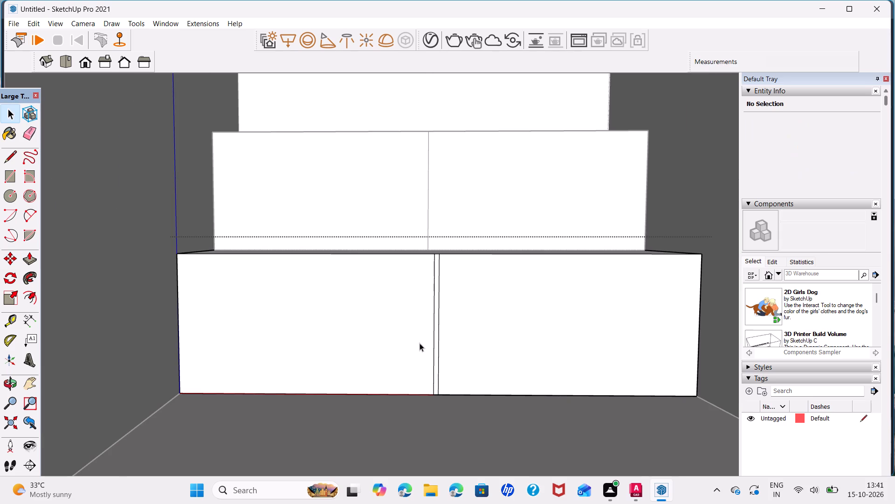
middle_click_drag(424, 339, 433, 429)
left_click(464, 271)
scroll(430, 303, "up", 3)
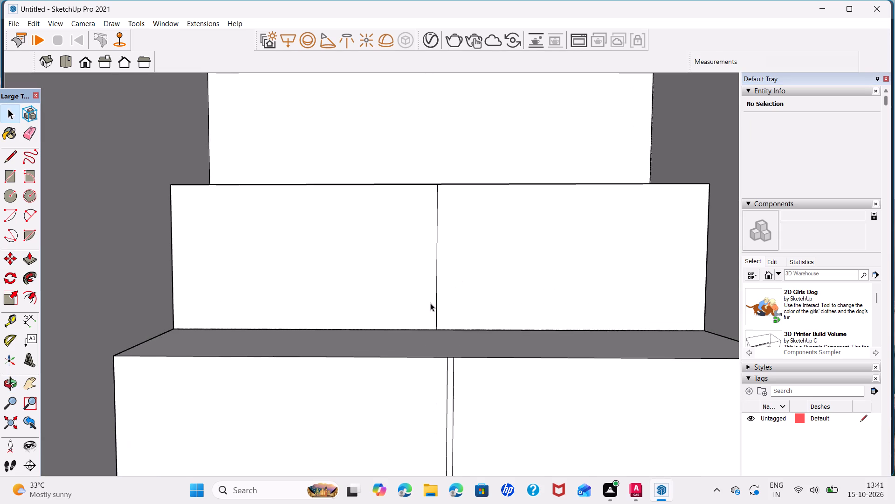
left_click(437, 316)
scroll(441, 328, "up", 4)
triple_click(435, 322)
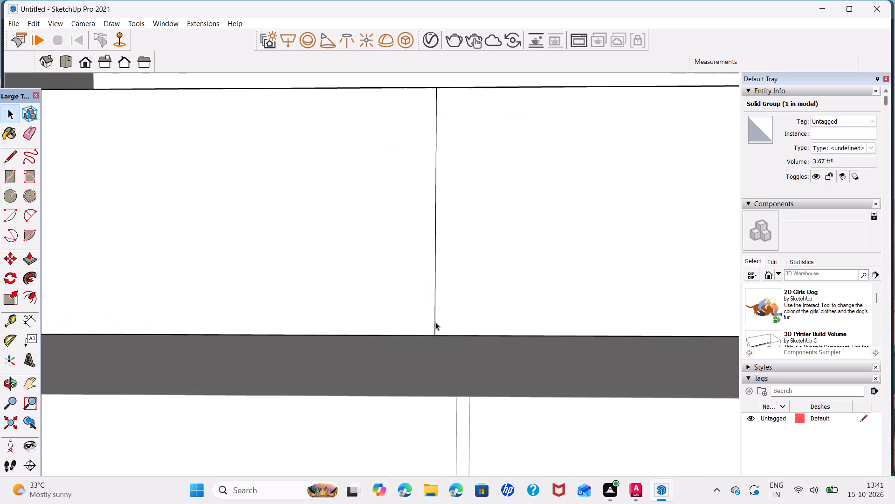
left_click(435, 328)
key("m")
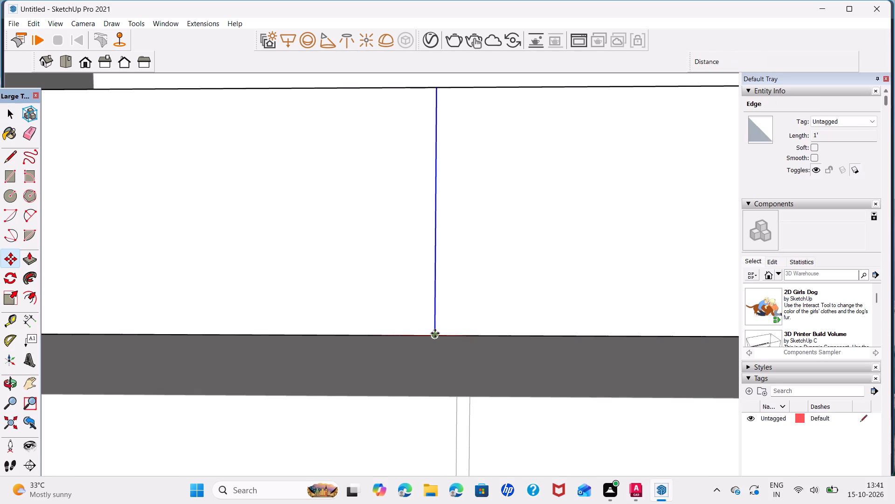
left_click(435, 333)
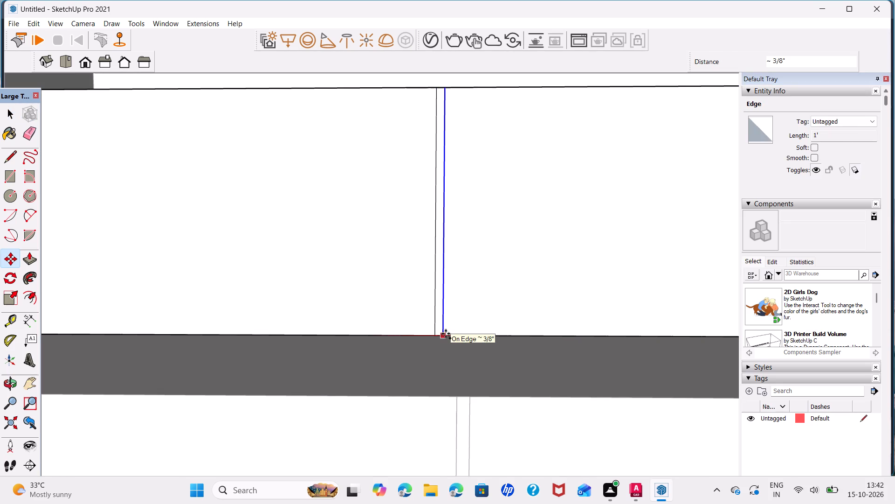
type("0.2")
key("Return")
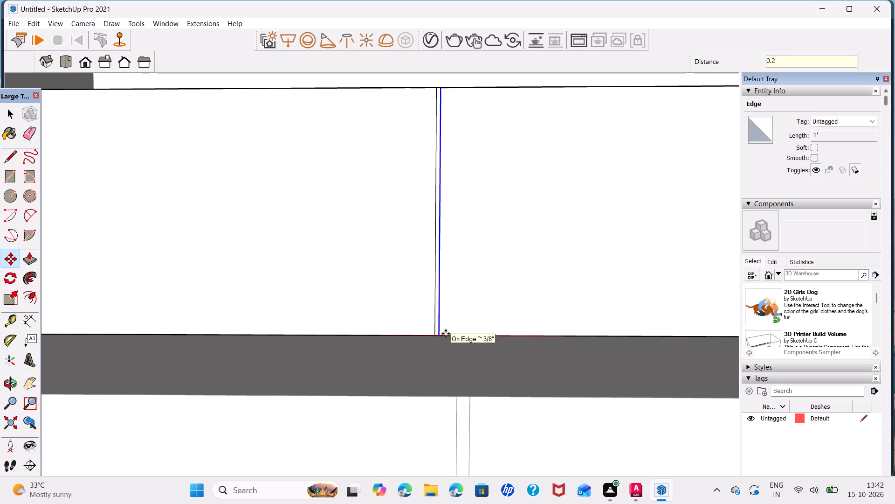
Copy the new line on the upper step's front 0.4" to the left, past the centre line.
left_click(440, 334)
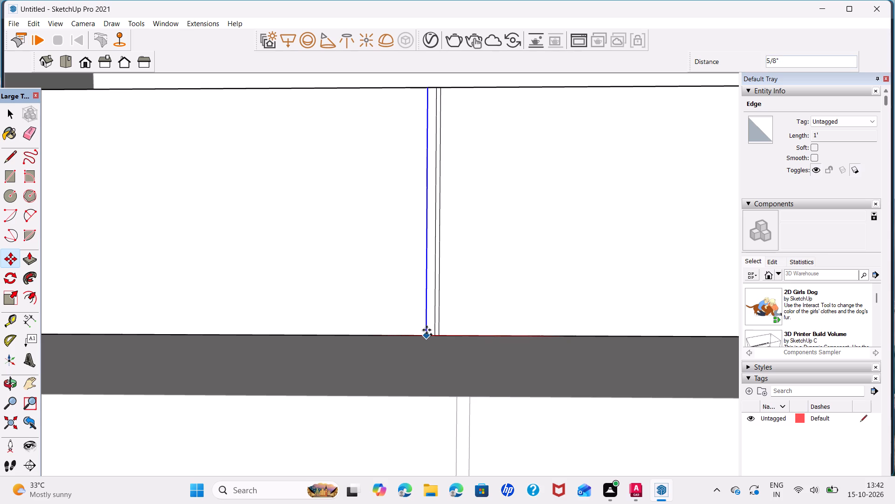
type("0.4")
key("Return")
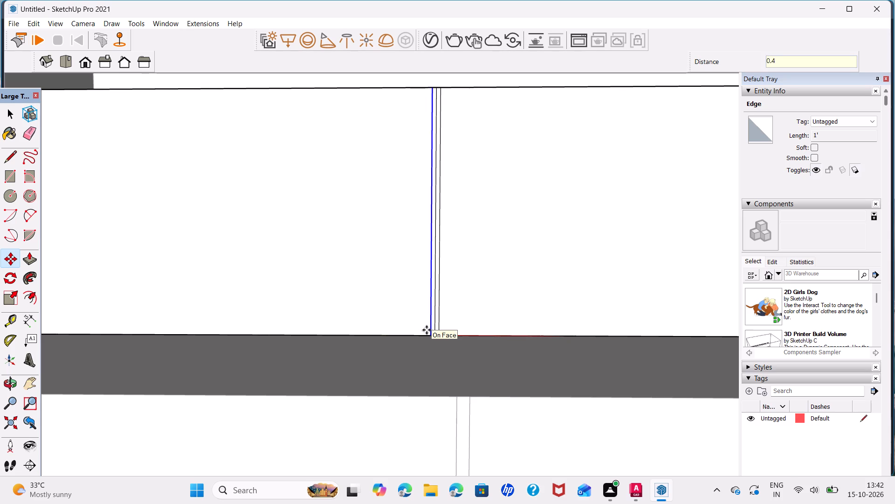
key("space")
Delete the original centre line on the upper step's front, keeping the two lines of the gap.
left_click(433, 331)
left_click(435, 332)
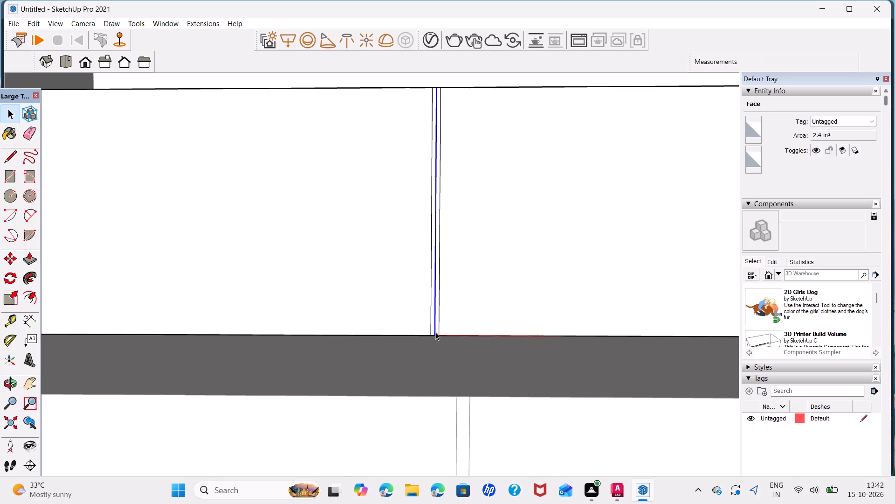
key("Delete")
Outside the step groups, draw about 1' 9 13/16" by 1' rectangles over the left and right panels of the upper step's front.
scroll(437, 322, "down", 5)
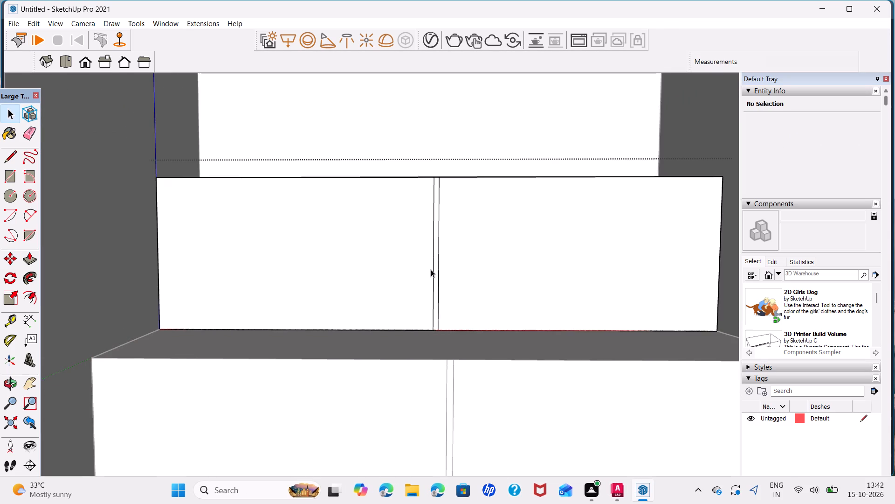
left_click(438, 112)
scroll(433, 195, "down", 3)
key("r")
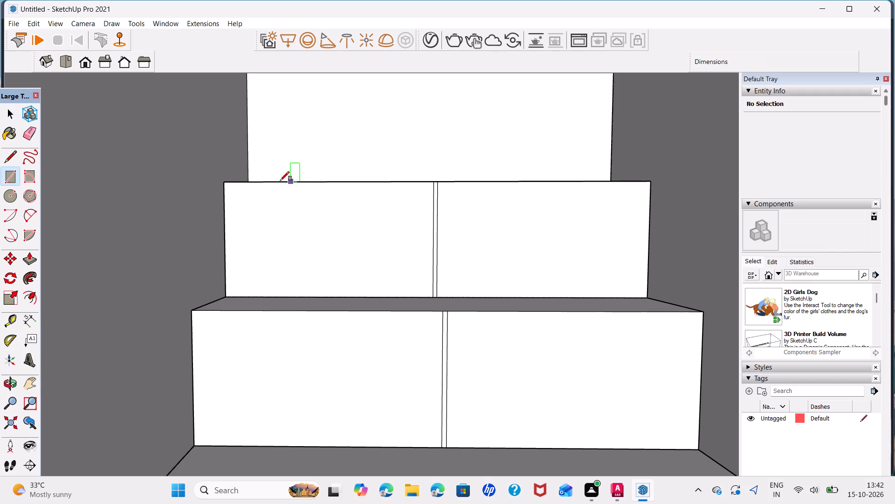
left_click(222, 186)
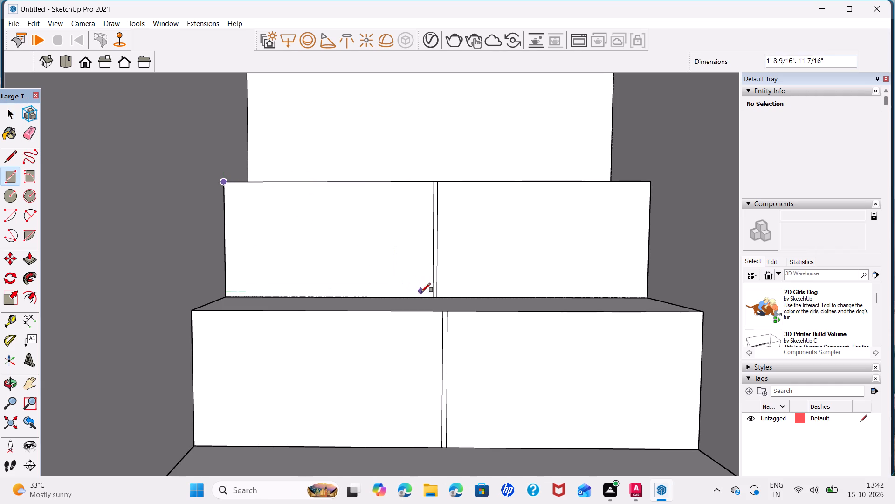
left_click(427, 297)
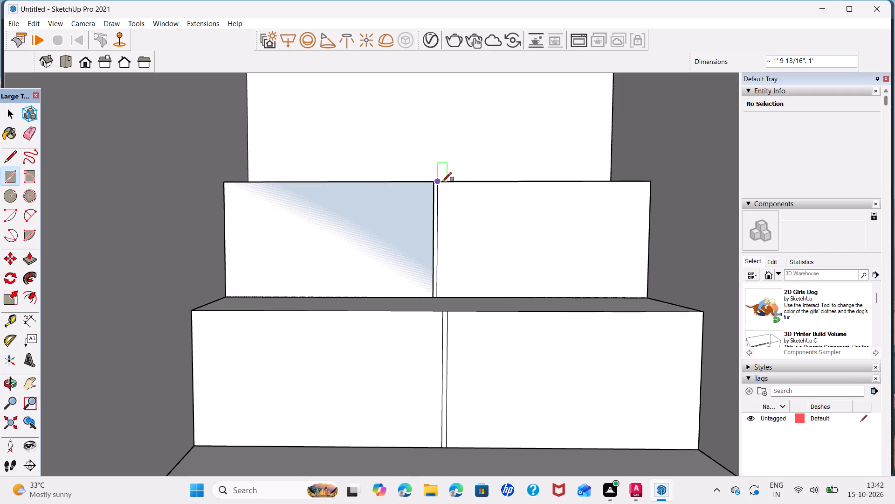
left_click(442, 182)
left_click(652, 298)
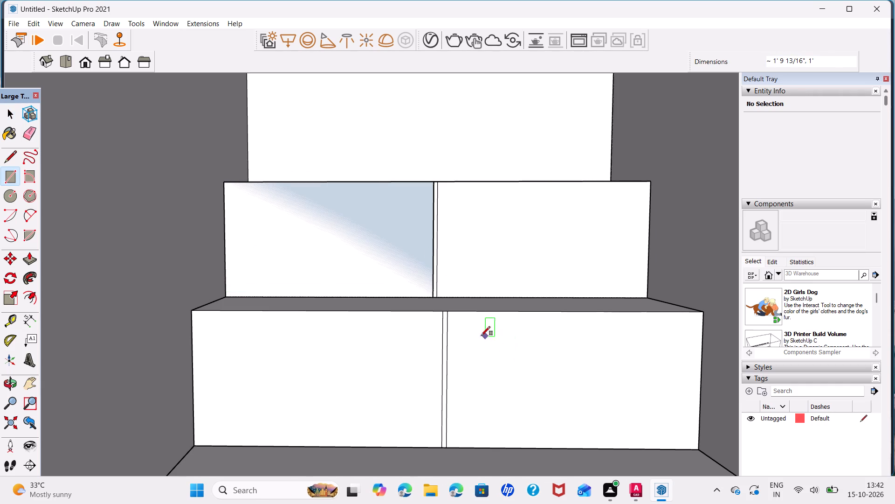
Draw a rectangle of about 1' 9 13/16" by 1' over the right panel of the lower step's front.
left_click(449, 313)
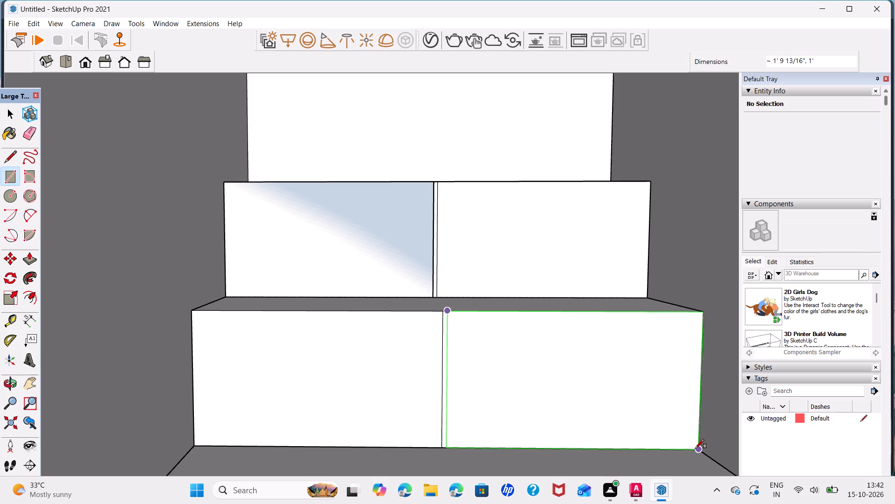
left_click(695, 448)
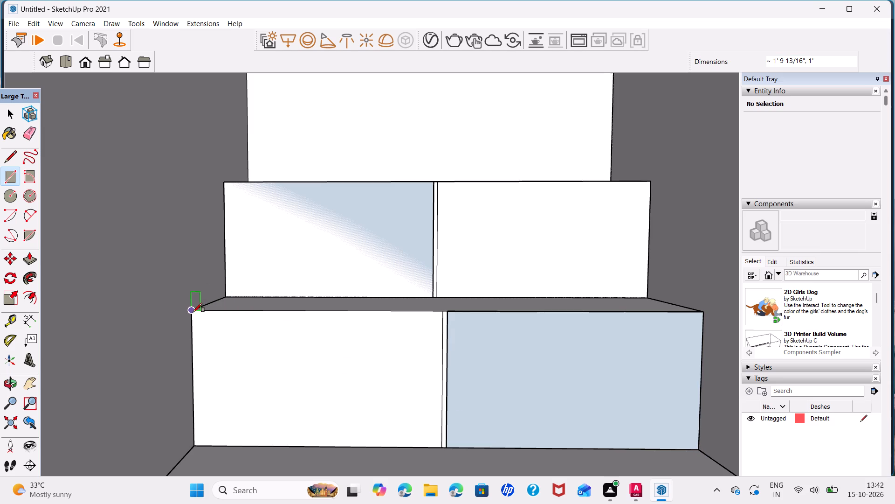
Draw a rectangle of about 1' 9 13/16" by 1' over the left panel of the lower step's front.
left_click(193, 312)
left_click(443, 445)
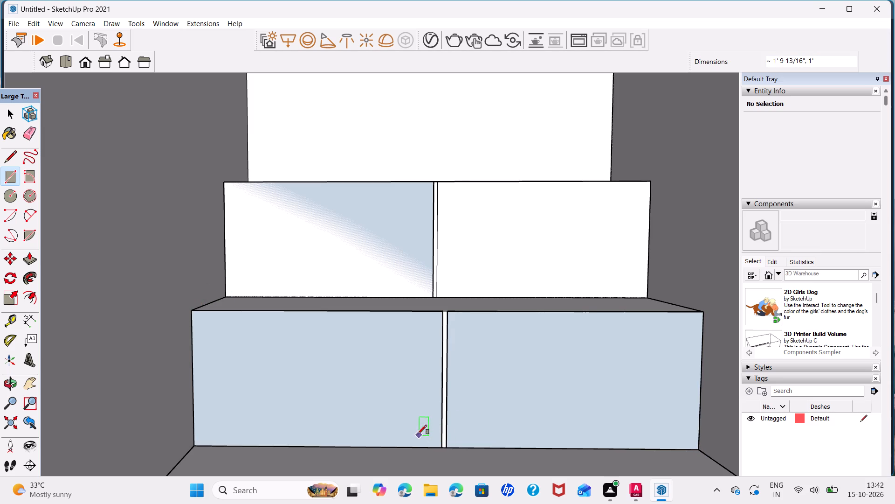
key("space")
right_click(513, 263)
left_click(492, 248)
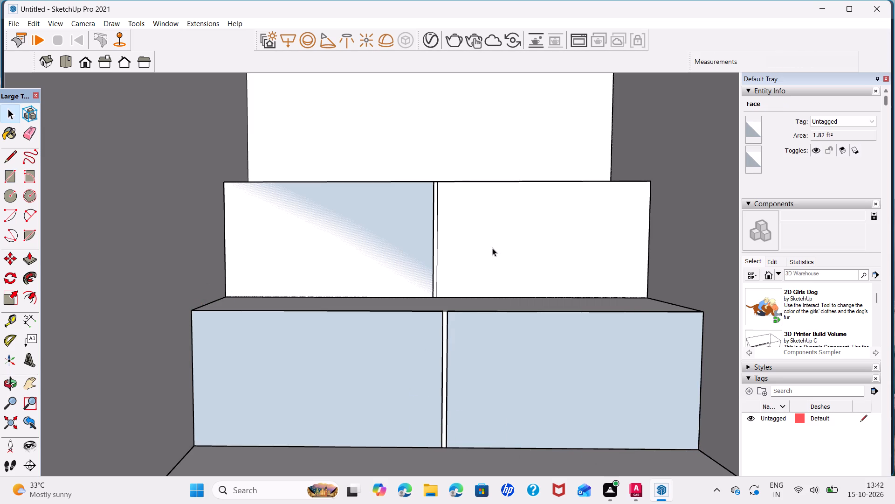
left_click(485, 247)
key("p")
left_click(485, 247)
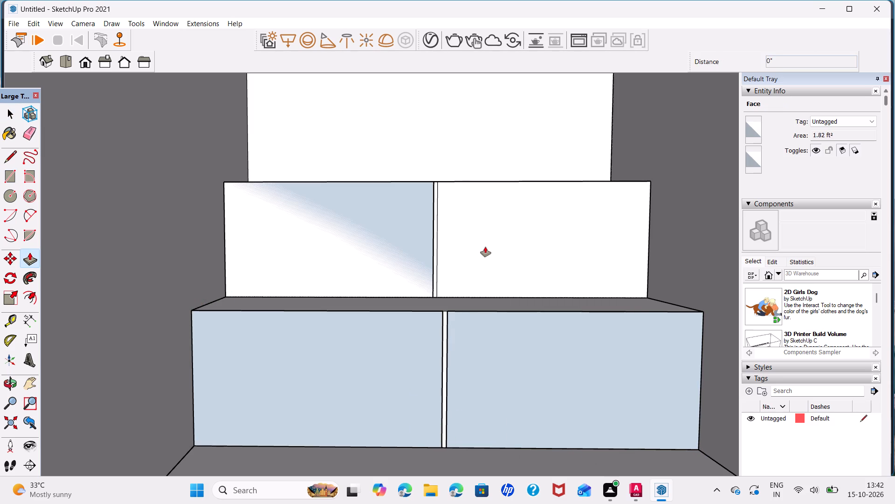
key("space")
Reverse the faces of the upper step's left panel and both of the lower step's panels.
left_click(352, 247)
right_click(352, 247)
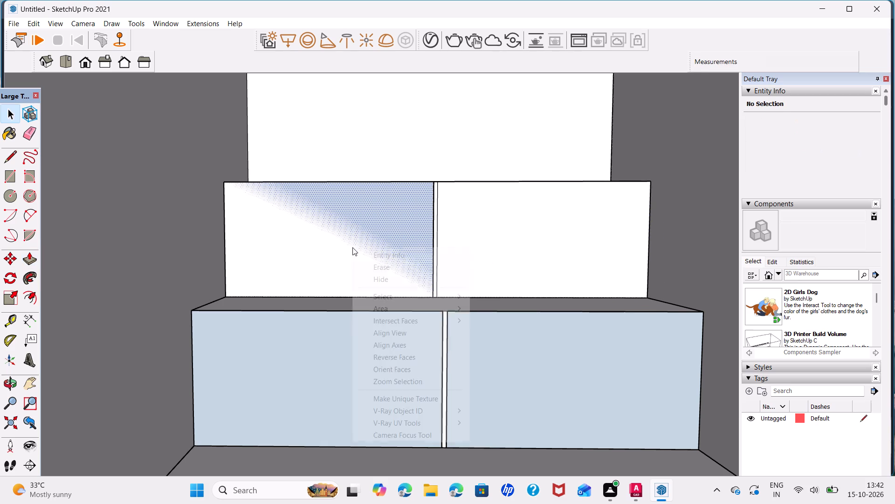
left_click(419, 356)
right_click(524, 391)
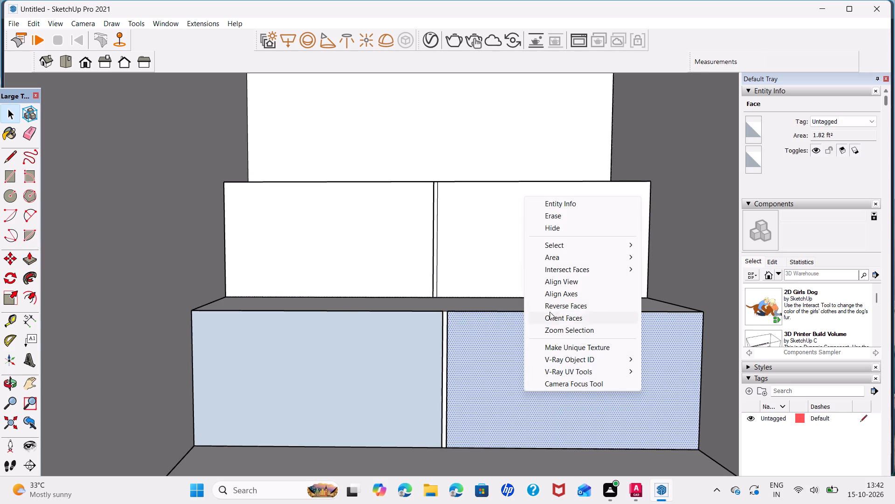
left_click(578, 303)
right_click(408, 399)
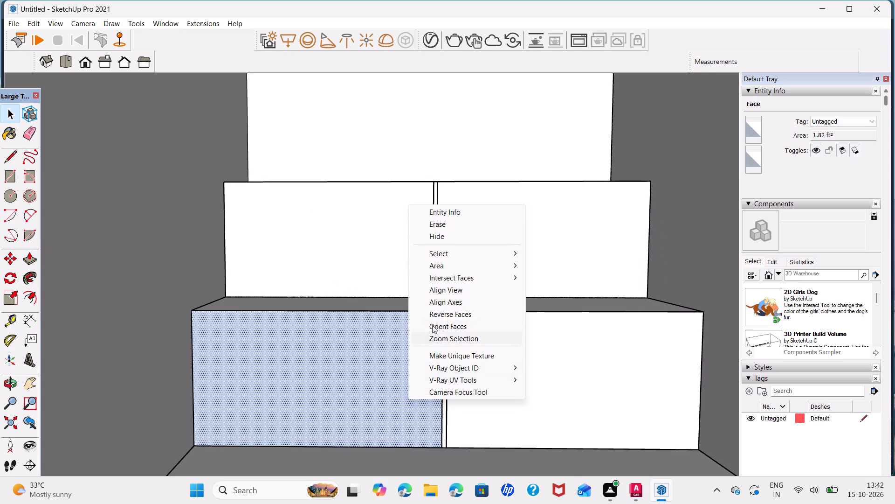
left_click(483, 316)
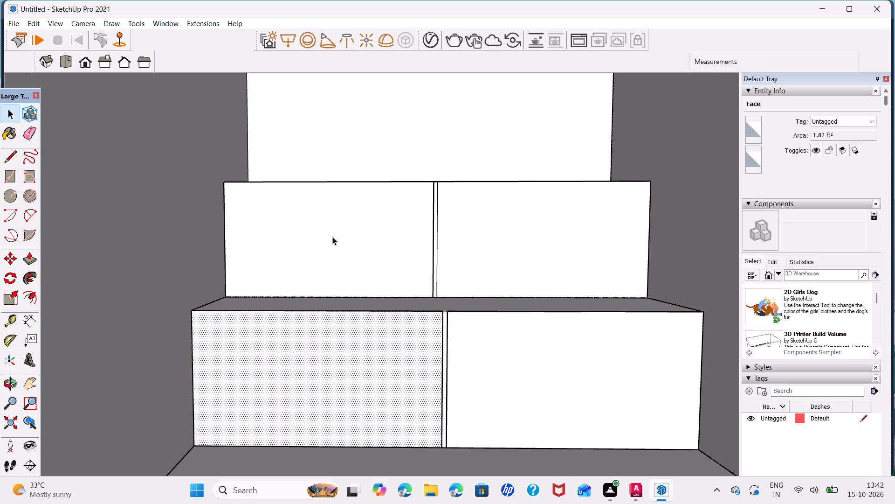
Push/Pull the lower step's left panel outward by 0.5".
key("p")
left_click(341, 250)
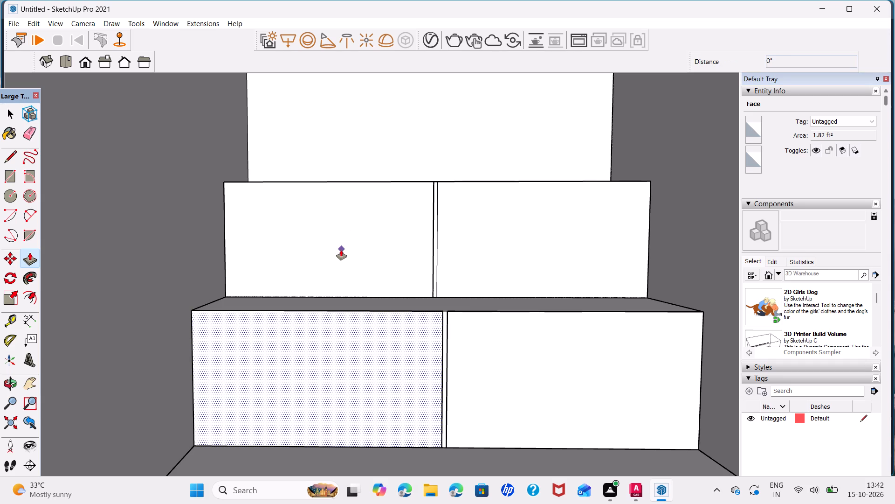
type("0.5")
key("Return")
key("space")
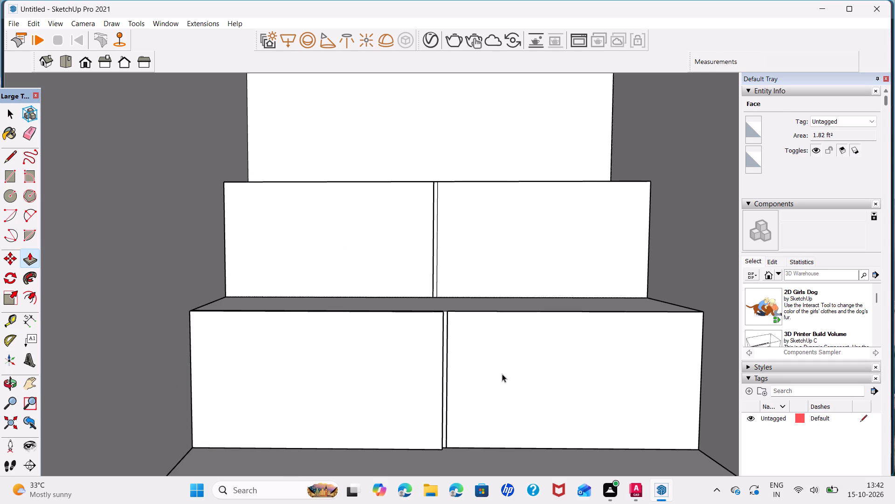
Repeat the 0.5" Push/Pull on the lower step's right panel.
left_click(502, 374)
key("p")
double_click(503, 376)
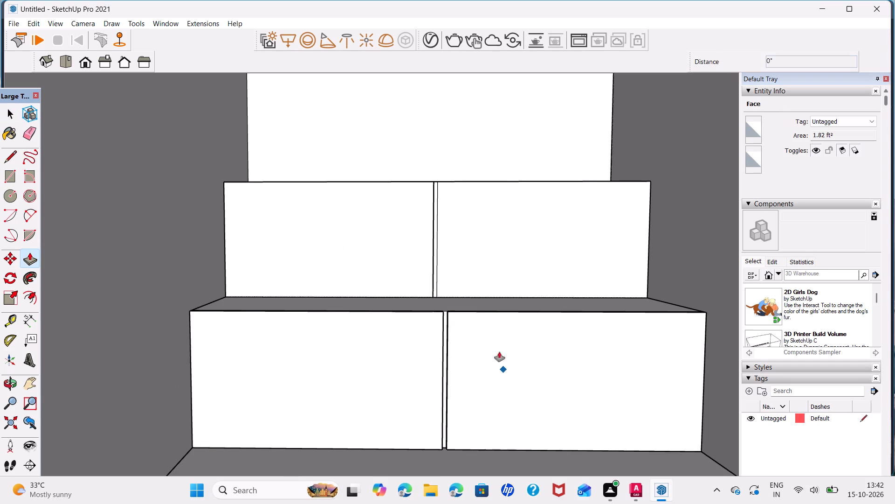
key("space")
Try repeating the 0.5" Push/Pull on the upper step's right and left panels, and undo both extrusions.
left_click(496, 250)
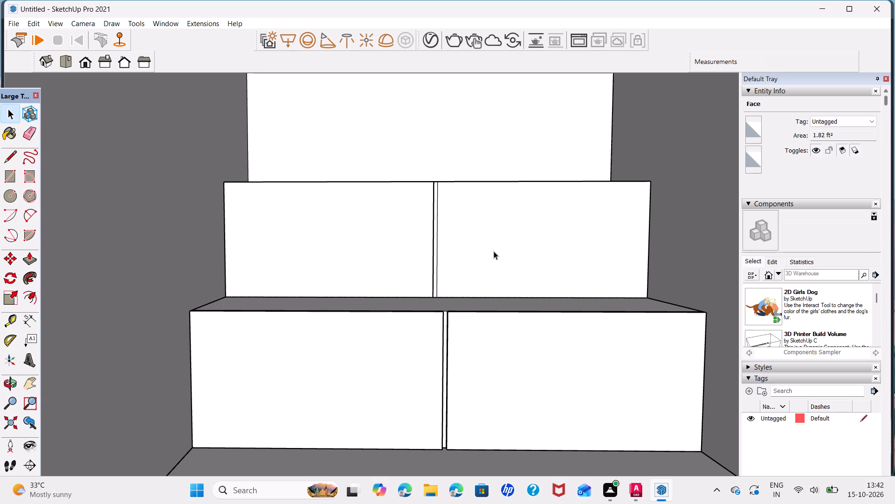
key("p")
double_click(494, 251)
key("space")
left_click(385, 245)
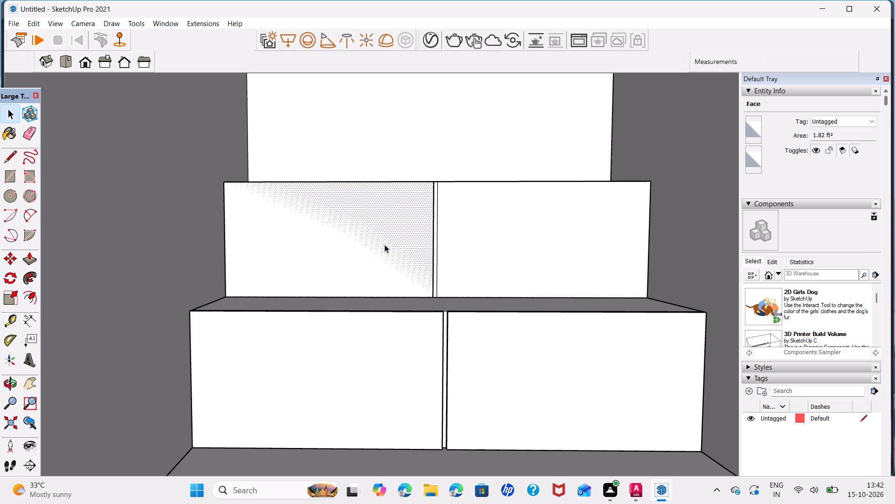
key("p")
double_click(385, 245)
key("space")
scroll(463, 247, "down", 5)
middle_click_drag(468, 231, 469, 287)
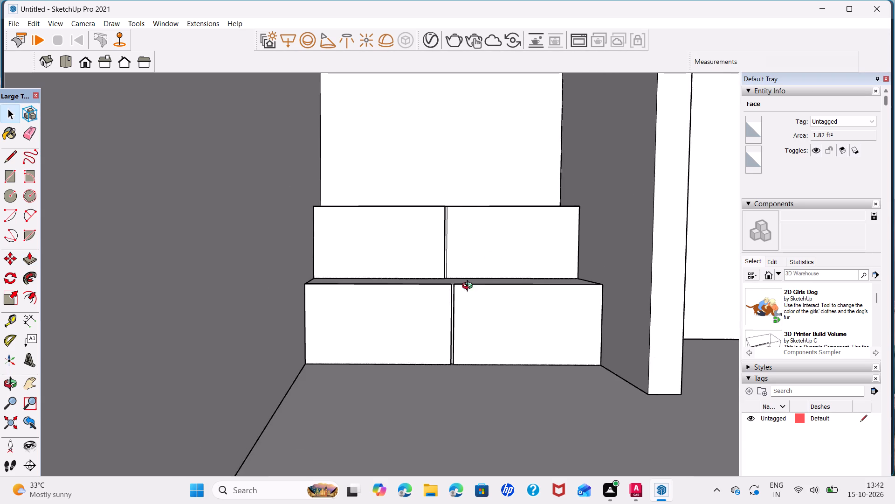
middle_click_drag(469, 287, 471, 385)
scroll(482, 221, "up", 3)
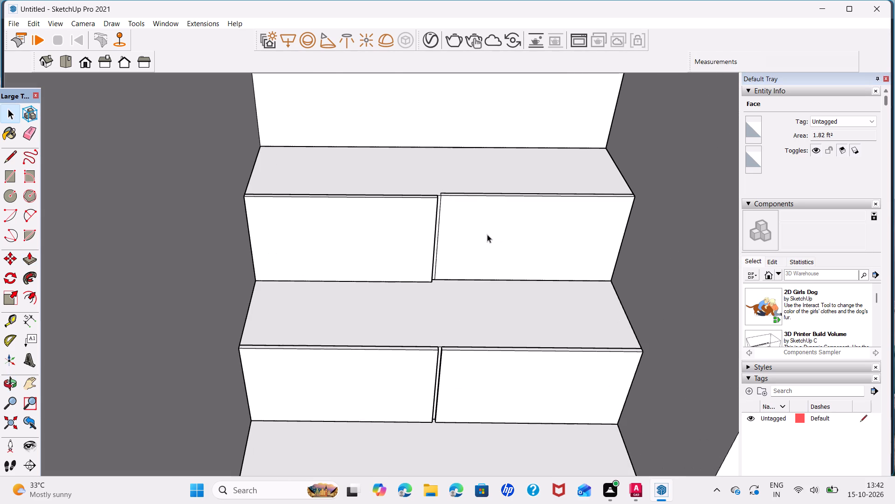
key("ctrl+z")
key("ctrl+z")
Push/Pull the upper step's right panel outward by 0.5".
left_click(487, 234)
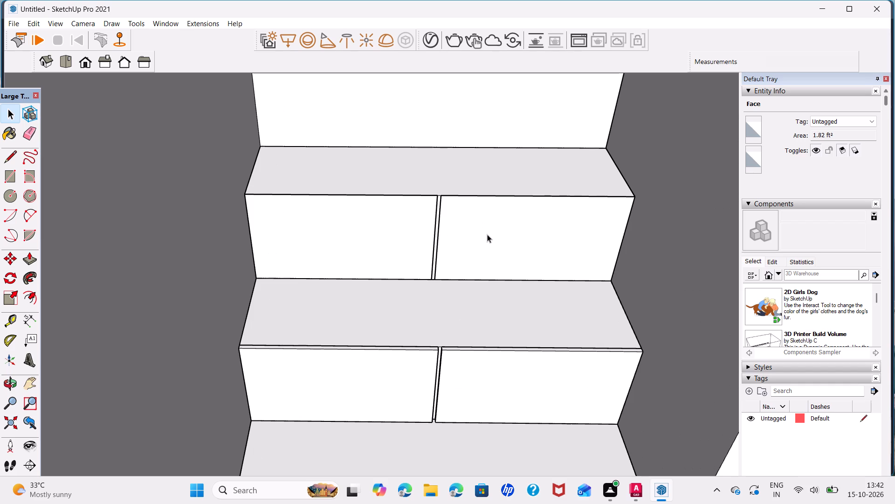
key("p")
left_click(487, 234)
type("0.5")
key("Return")
key("space")
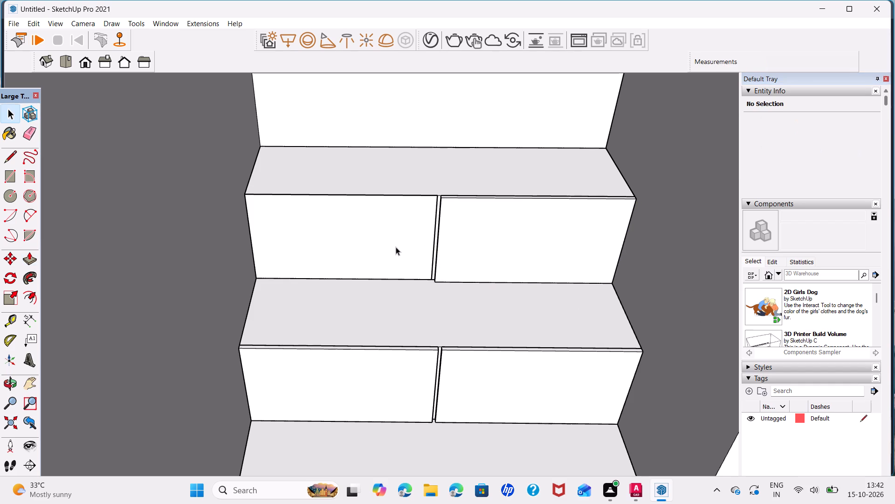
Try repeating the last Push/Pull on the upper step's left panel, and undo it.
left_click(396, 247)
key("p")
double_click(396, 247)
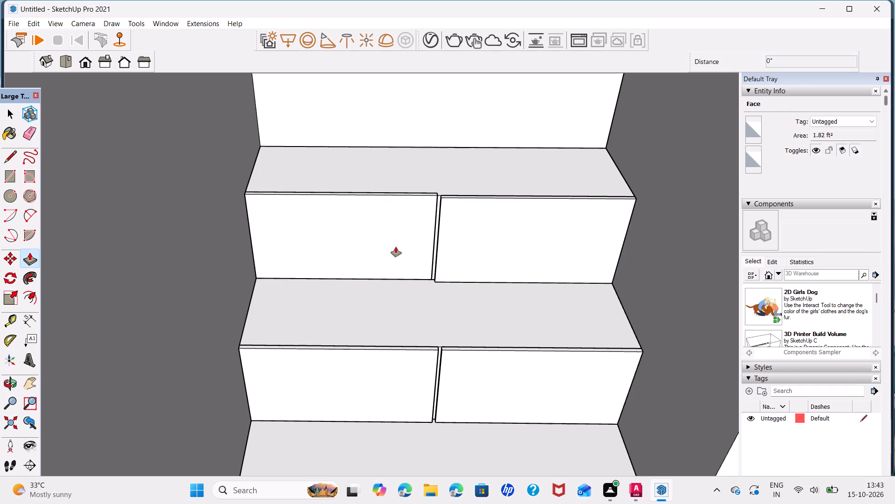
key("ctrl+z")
Push/Pull the upper step's left panel outward until it is level with the right panel's front face.
left_click(396, 247)
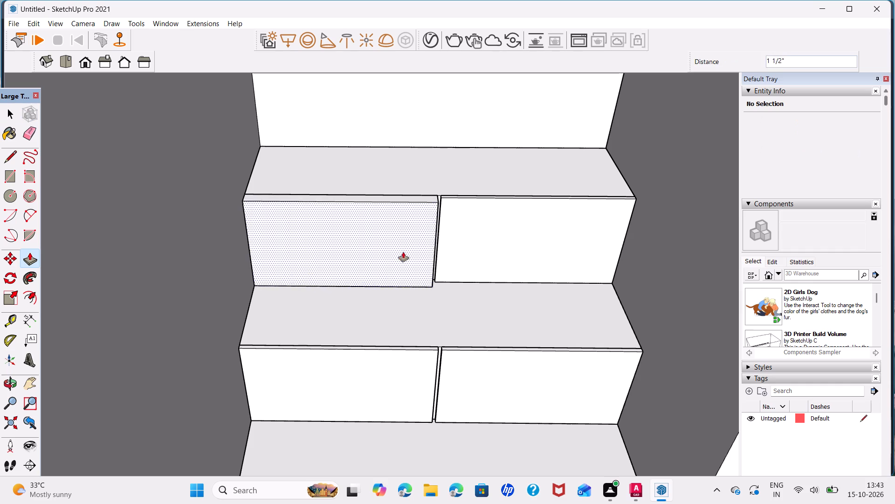
left_click(487, 240)
key("space")
Draw a rectangle of about 2' 5 1/4" by 2' 7 13/16" on the pooja back wall, between the window opening and the steps.
scroll(460, 327, "down", 3)
middle_click_drag(468, 347, 453, 257)
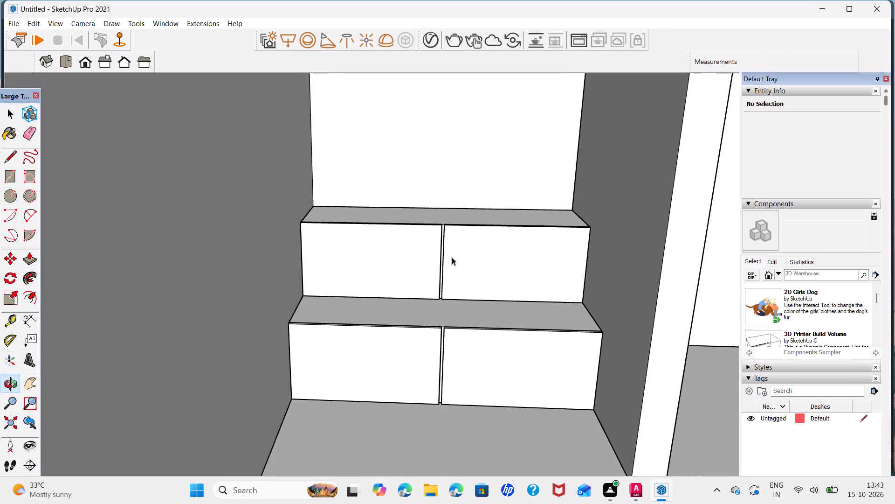
scroll(444, 262, "down", 3)
middle_click_drag(423, 271, 425, 362, "shift")
scroll(425, 362, "down", 5)
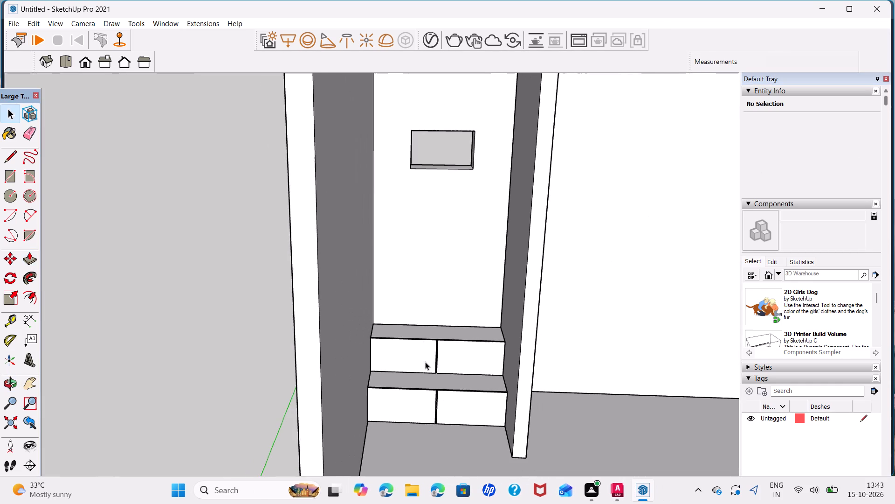
middle_click_drag(459, 350, 482, 271)
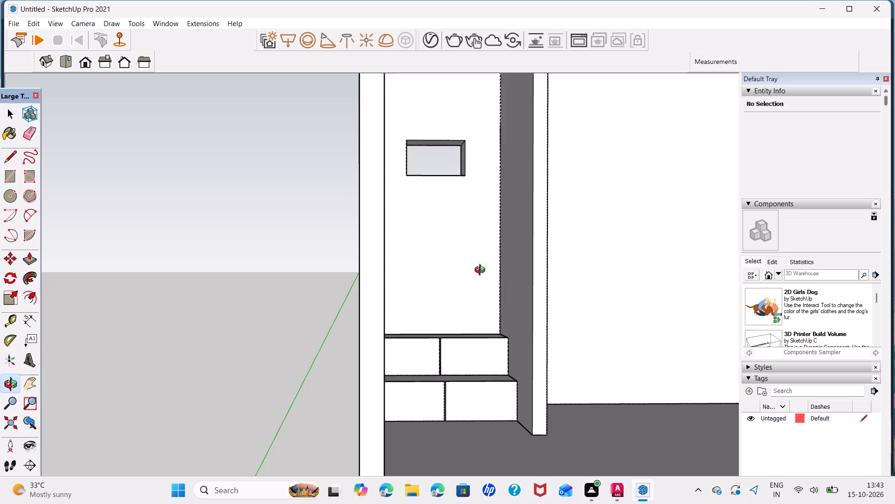
middle_click_drag(482, 271, 482, 272)
scroll(456, 277, "down", 1)
middle_click_drag(455, 276, 416, 349)
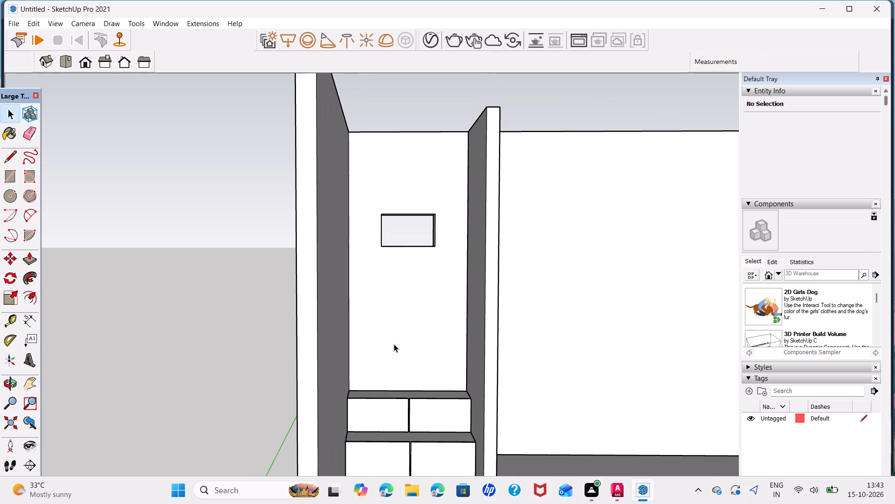
scroll(393, 343, "up", 1)
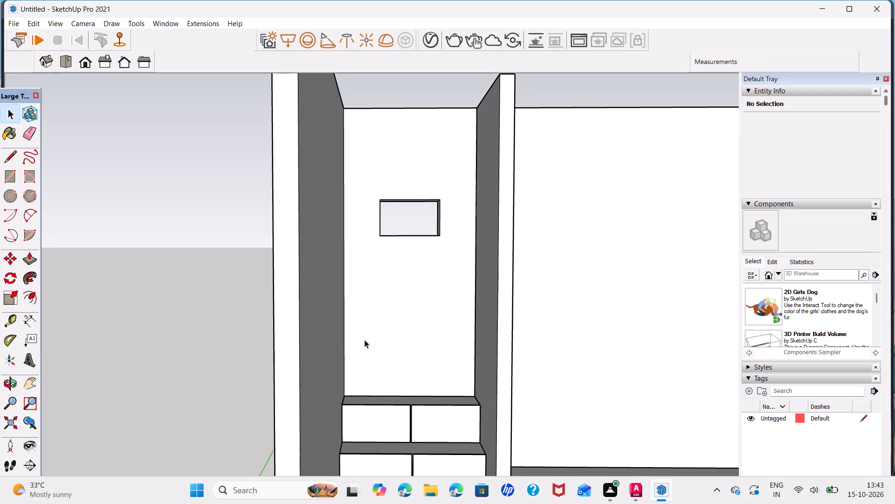
scroll(358, 340, "up", 1)
middle_click_drag(358, 340, 358, 371, "shift")
key("r")
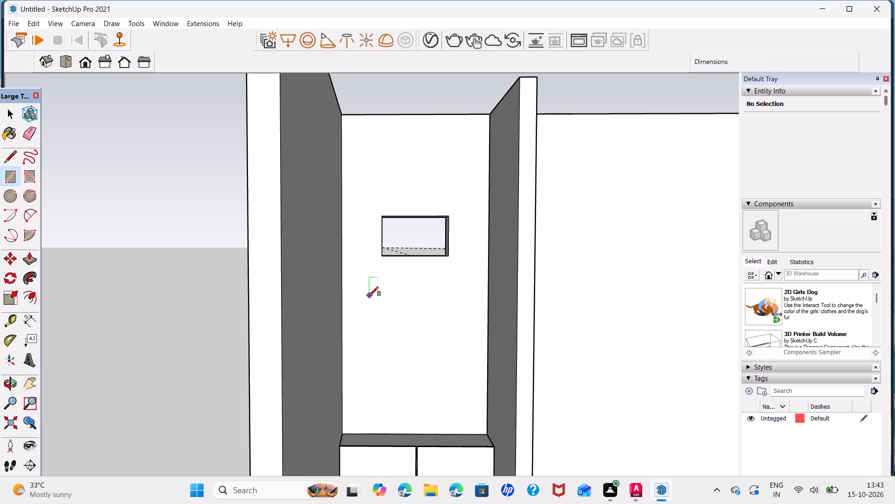
left_click(368, 305)
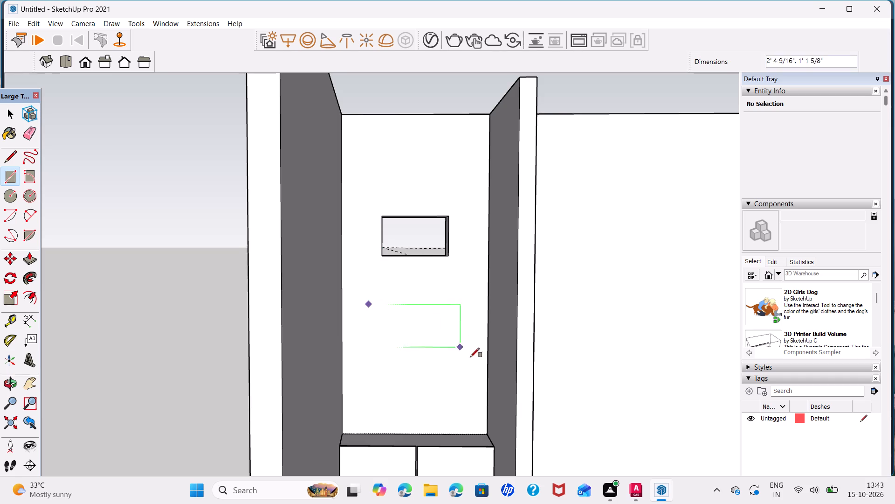
left_click(465, 410)
key("space")
Reverse the face of the new rectangle on the back wall.
right_click(436, 376)
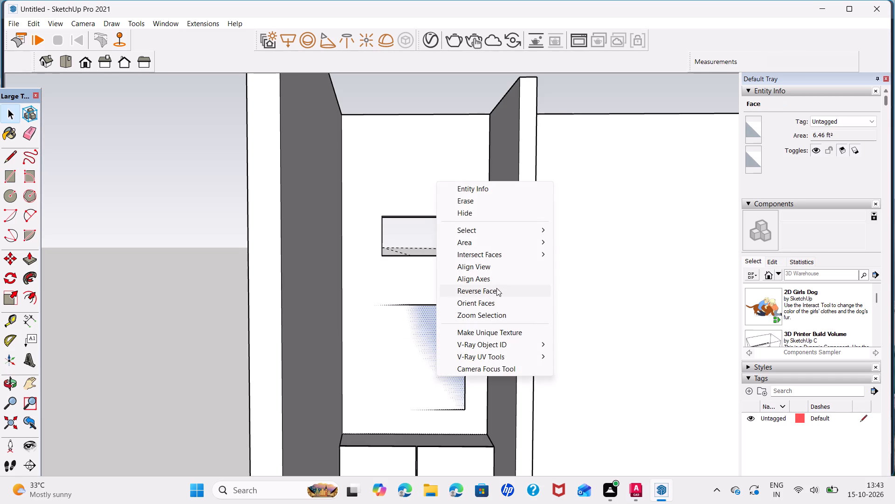
left_click(496, 288)
Push/Pull the rectangle on the back wall outward by 0.5" as a panel.
scroll(443, 335, "down", 5)
middle_click_drag(443, 334, 431, 364)
left_click(430, 357)
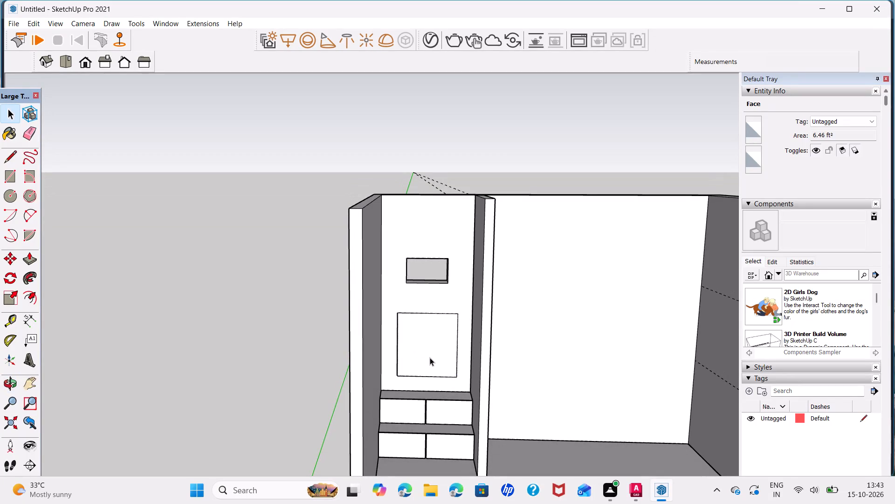
key("p")
left_click(430, 357)
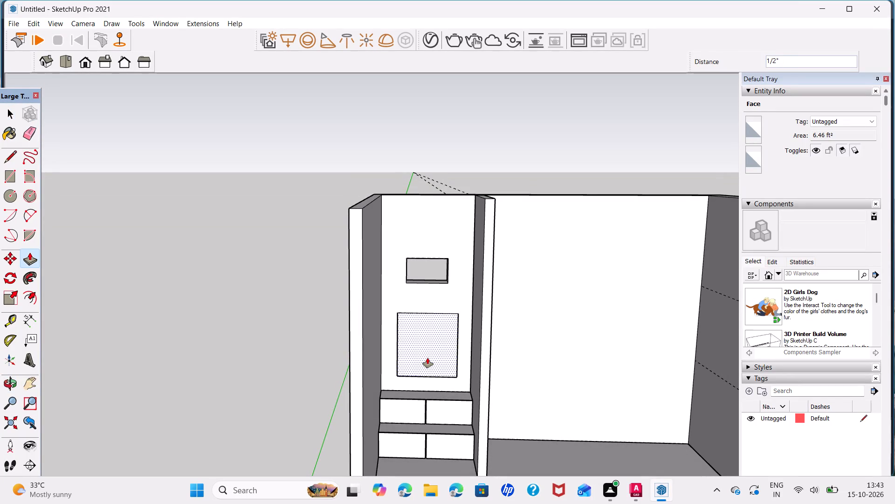
type("0.5")
key("Return")
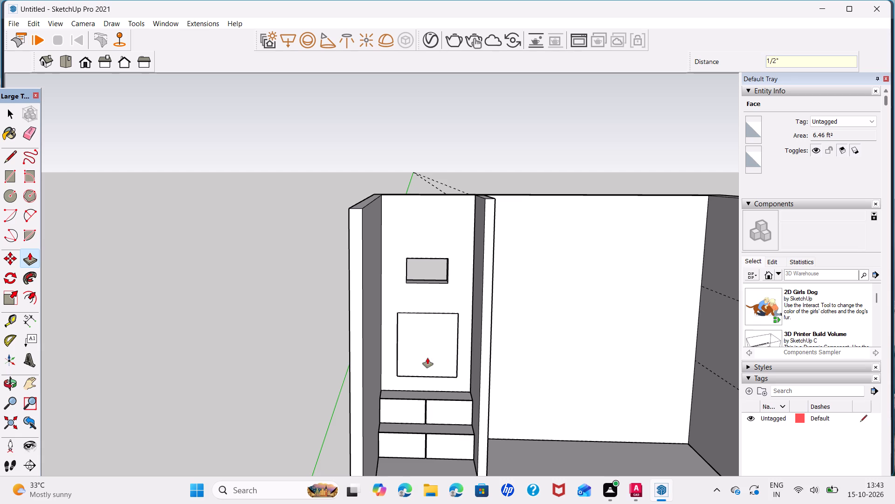
key("space")
Draw a rectangle over the whole front face of the back-wall panel, corner to corner.
key("r")
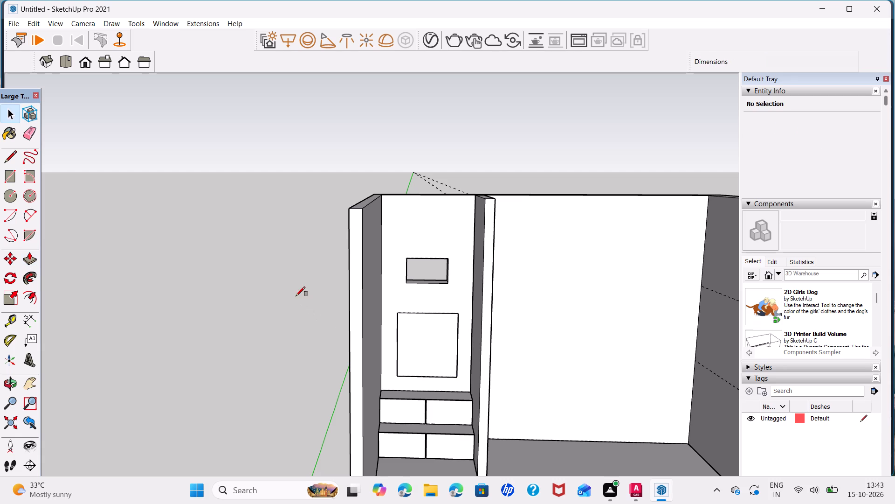
left_click(398, 315)
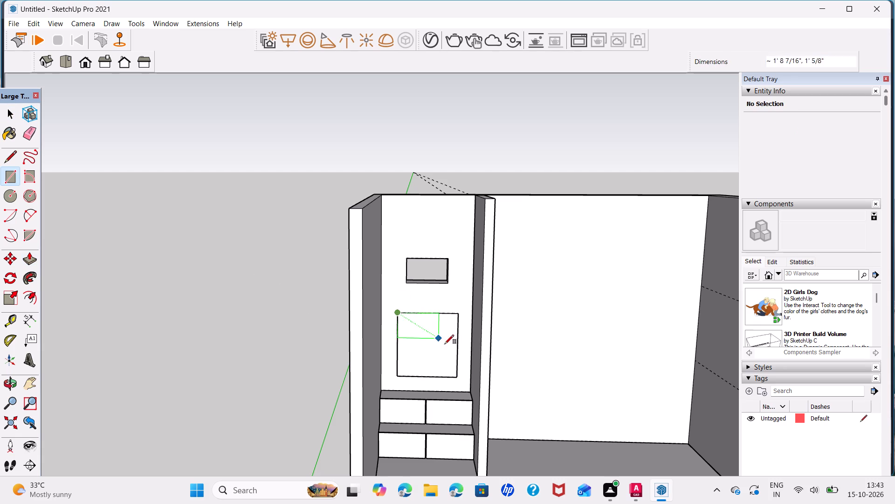
left_click(458, 378)
key("space")
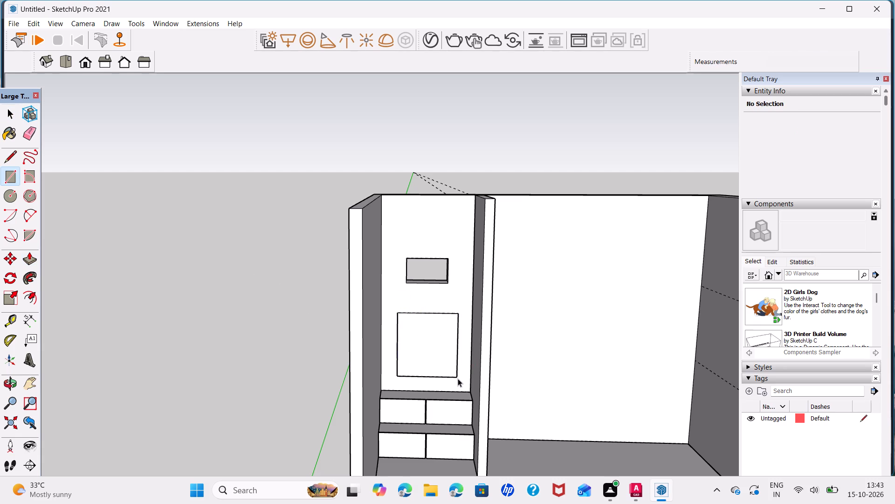
Push/Pull the front face of the back-wall panel outward by 1".
key("p")
left_click(444, 360)
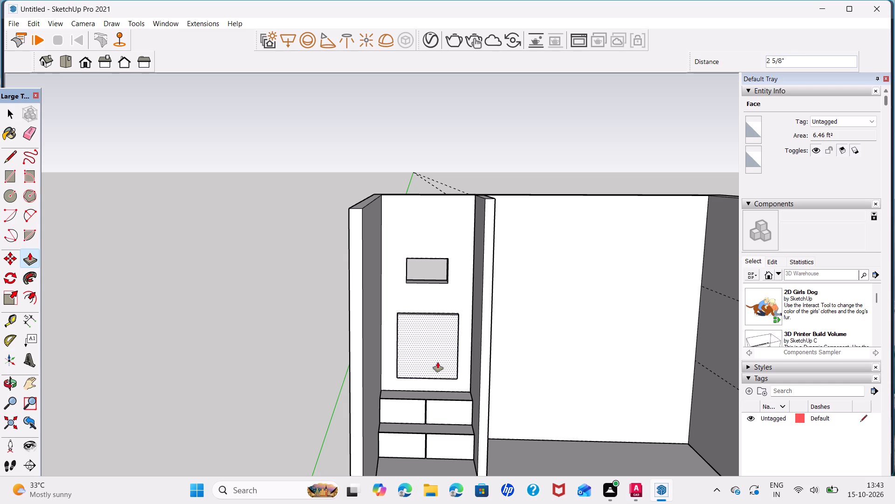
key("1")
key("Return")
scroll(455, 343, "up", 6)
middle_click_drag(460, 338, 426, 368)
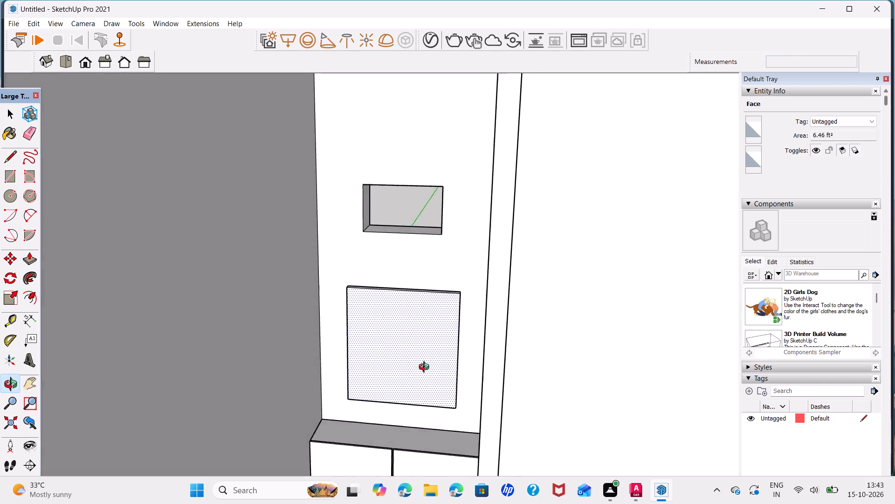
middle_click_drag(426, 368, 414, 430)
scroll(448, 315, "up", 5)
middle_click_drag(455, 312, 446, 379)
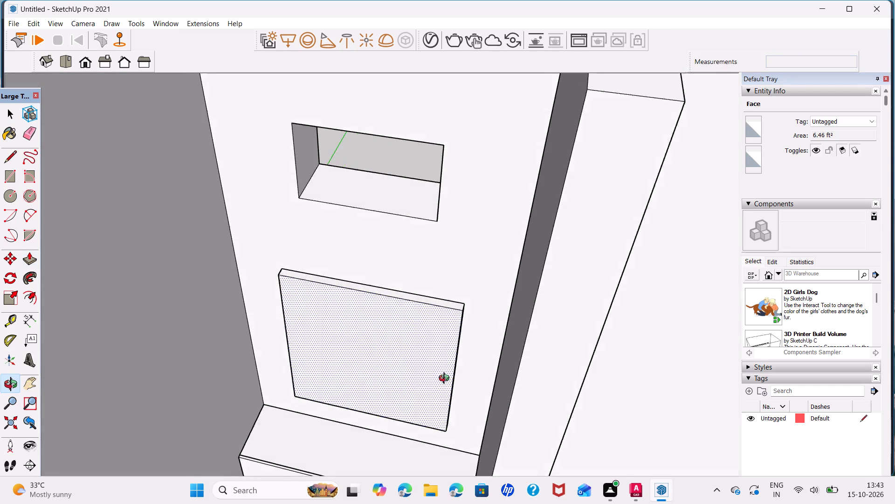
Undo the last Push/Pull of the back-wall panel's front face.
middle_click_drag(446, 379, 421, 434)
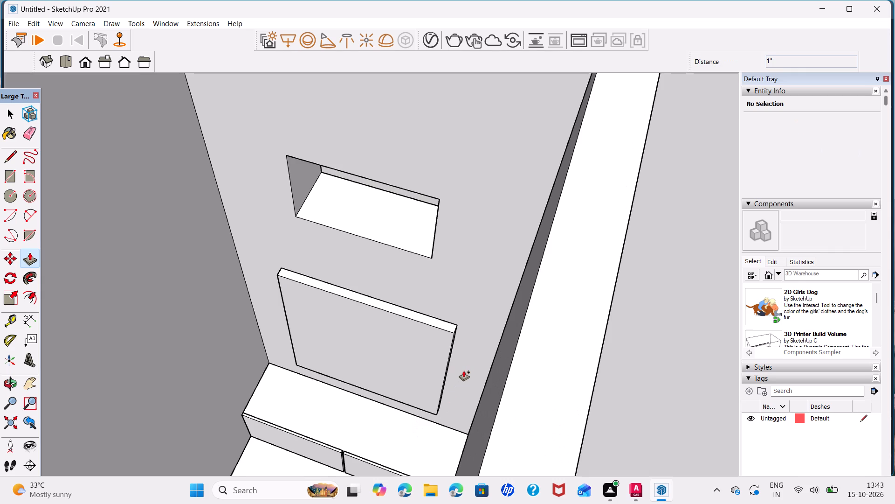
key("ctrl+z")
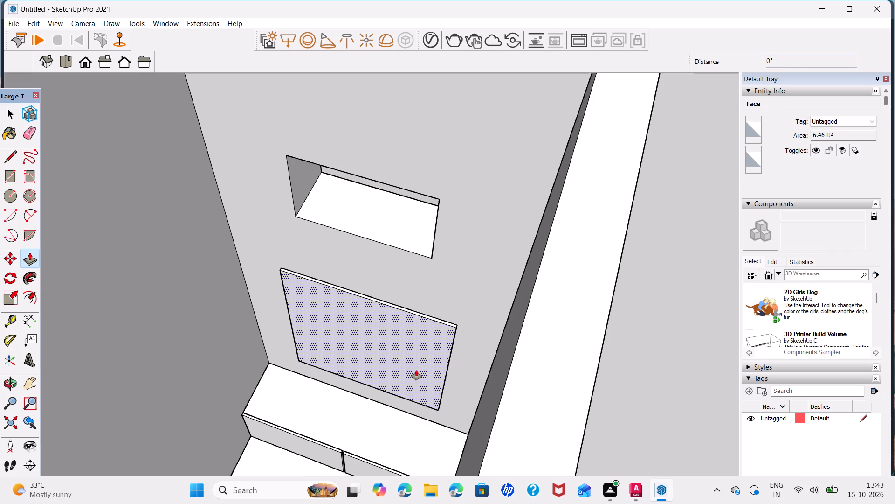
Select all connected geometry of the thin back-wall panel and make it a group.
key("space")
triple_click(418, 368)
right_click(419, 367)
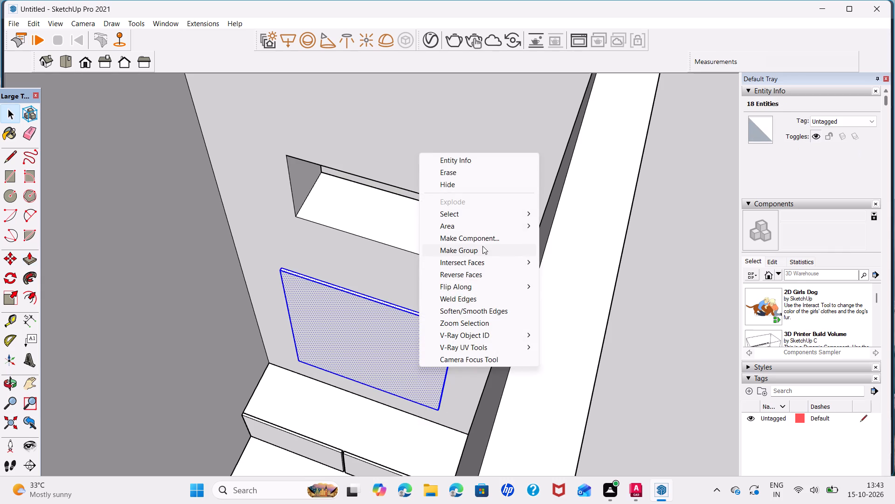
left_click(482, 250)
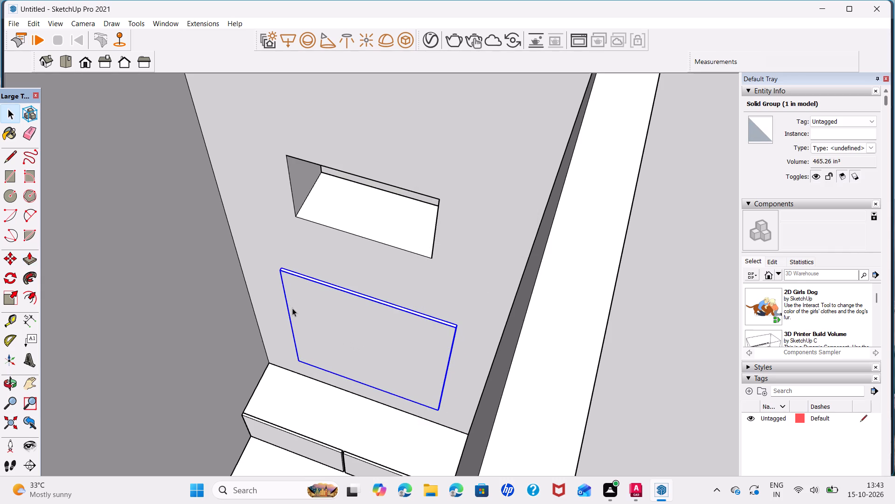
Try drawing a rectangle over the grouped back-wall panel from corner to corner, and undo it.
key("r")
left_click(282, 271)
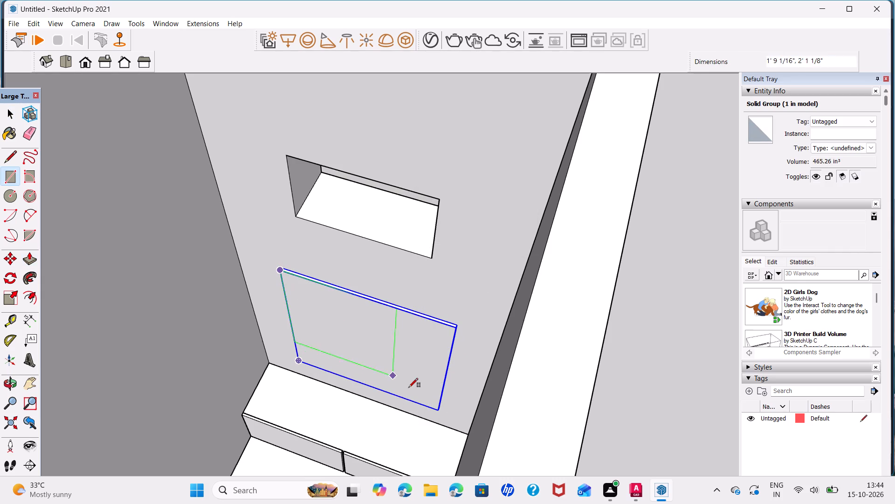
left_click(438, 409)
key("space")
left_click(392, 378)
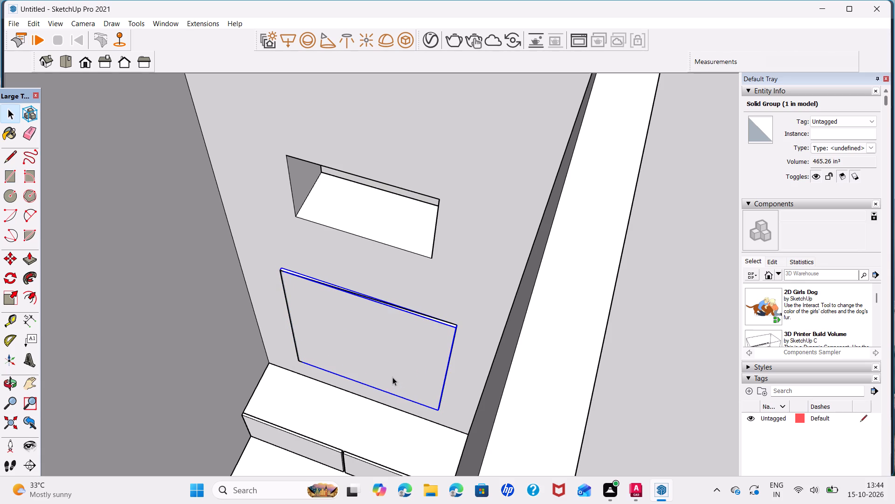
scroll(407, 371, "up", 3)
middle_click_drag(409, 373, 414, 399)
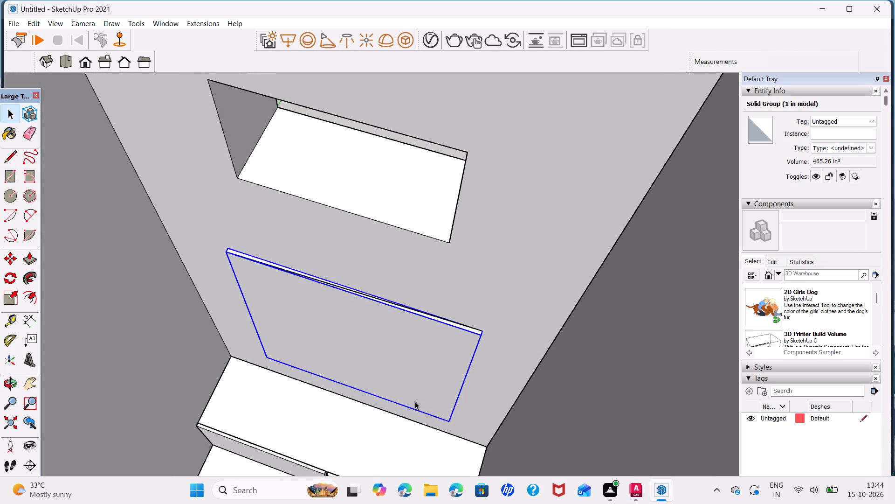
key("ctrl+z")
Draw a rectangle over the whole front face of the grouped back-wall panel, from its upper corner to the opposite lower corner.
middle_click_drag(446, 400, 519, 370)
key("r")
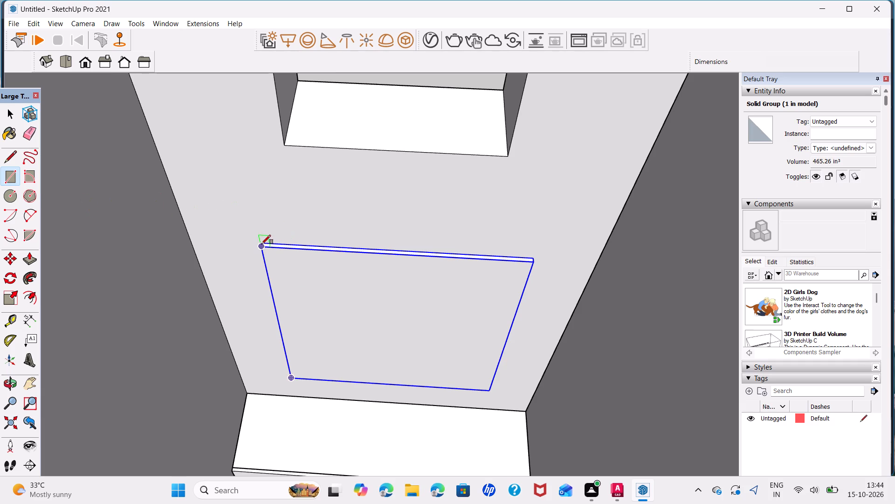
left_click(262, 246)
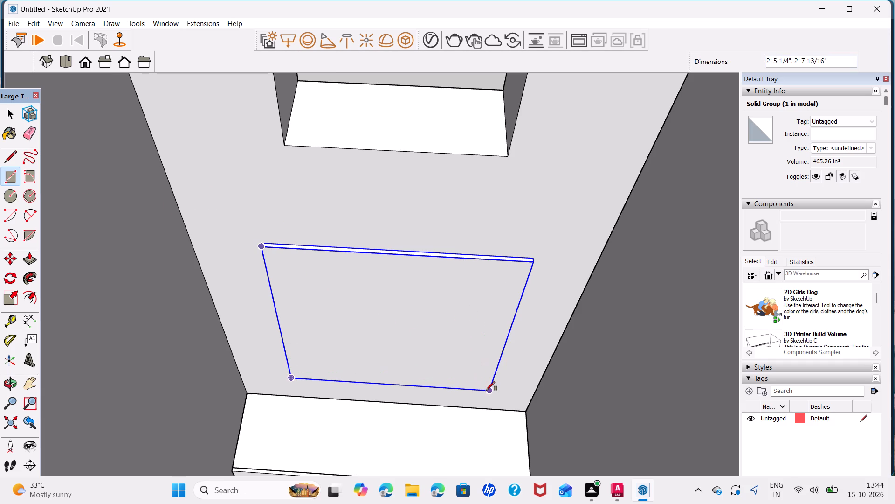
left_click(486, 391)
key("space")
Push/Pull the new rectangle on the grouped panel's front outward by 1".
left_click(457, 360)
left_click(455, 358)
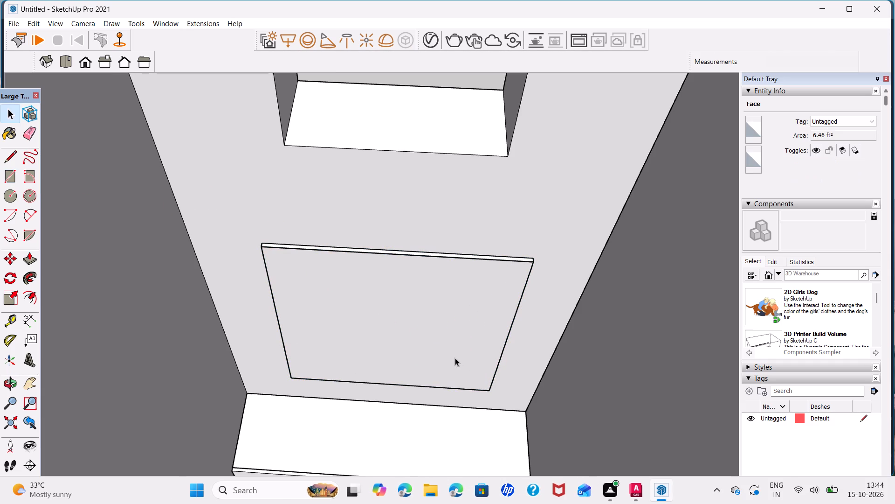
key("p")
left_click(455, 358)
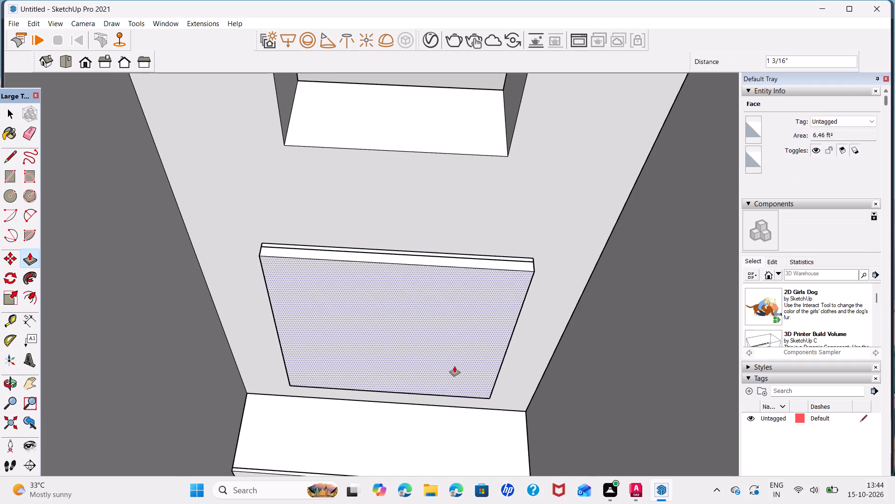
type("1;")
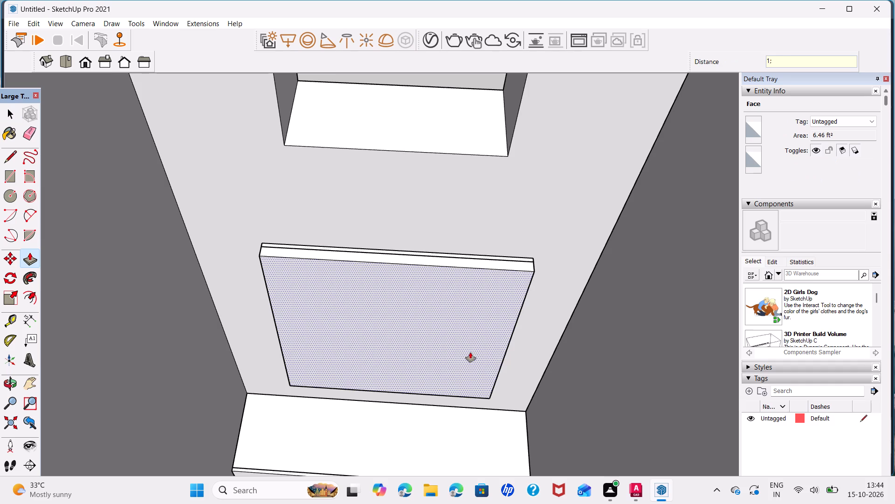
middle_click_drag(506, 339, 447, 342)
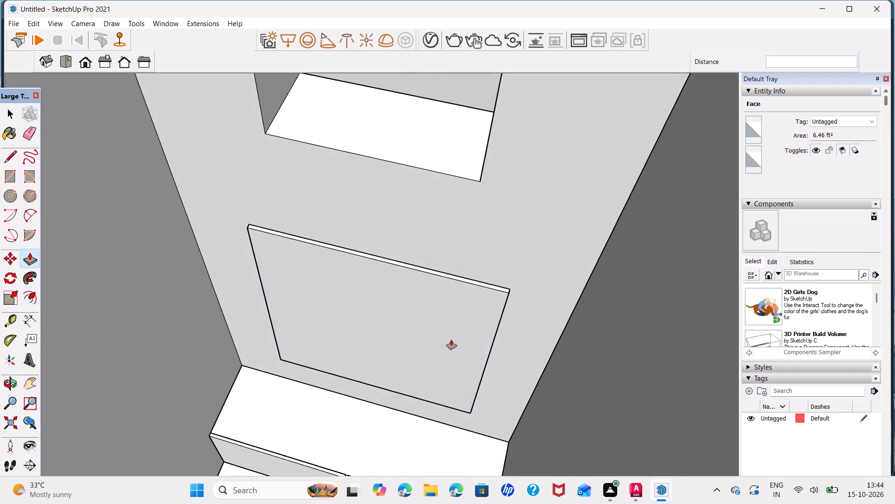
scroll(471, 311, "up", 3)
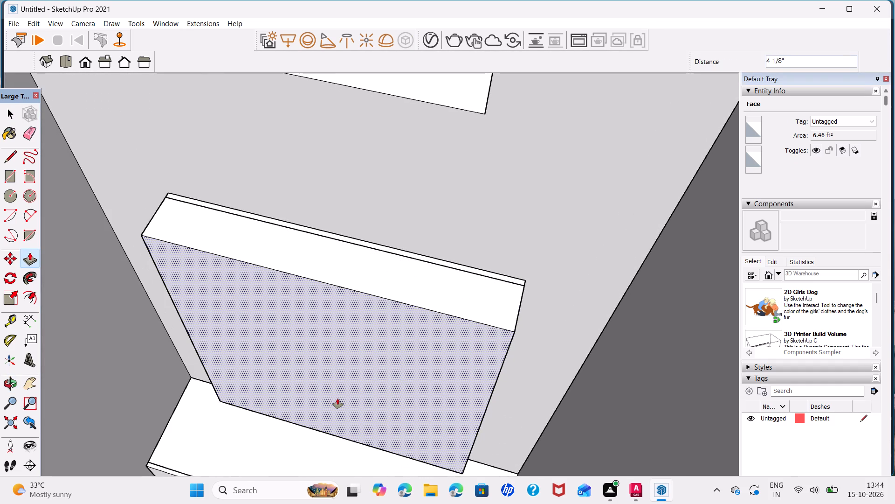
key("1")
key("Return")
key("space")
Push/Pull the front slab's side face nearest the partition outward by 1" beyond the grouped panel.
middle_click_drag(457, 338, 453, 328)
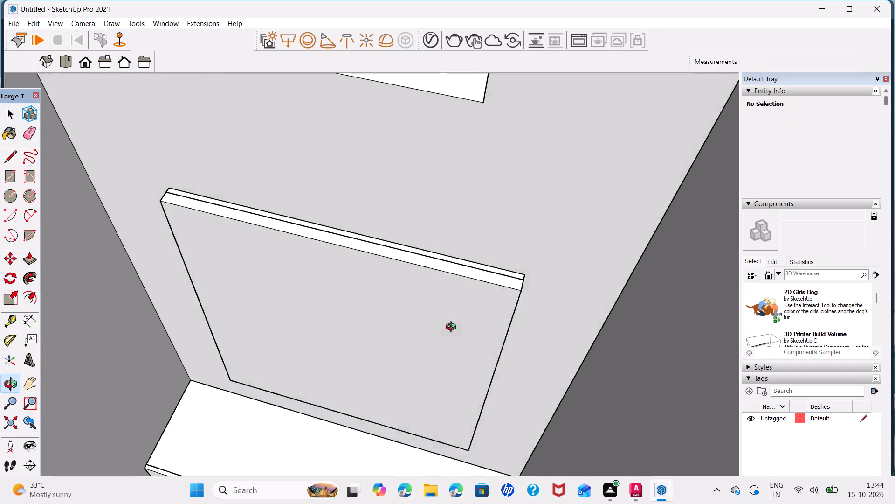
middle_click_drag(453, 328, 388, 299)
scroll(379, 305, "down", 5)
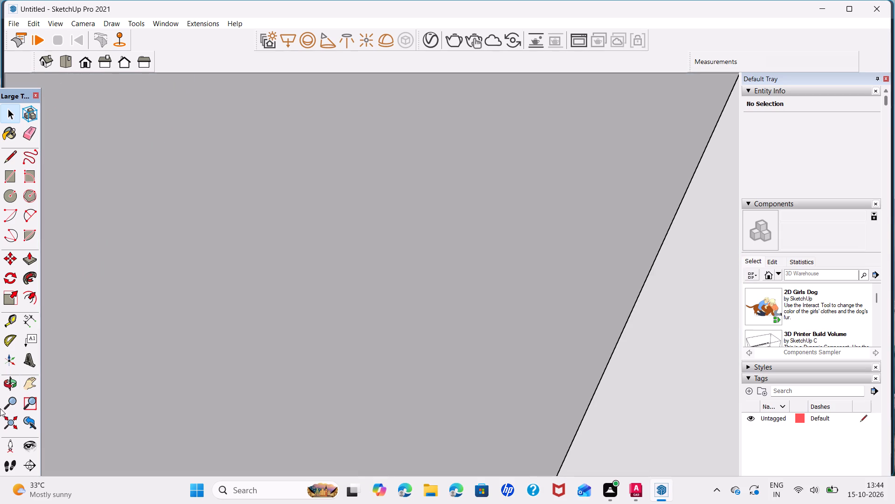
left_click(4, 428)
scroll(486, 154, "up", 11)
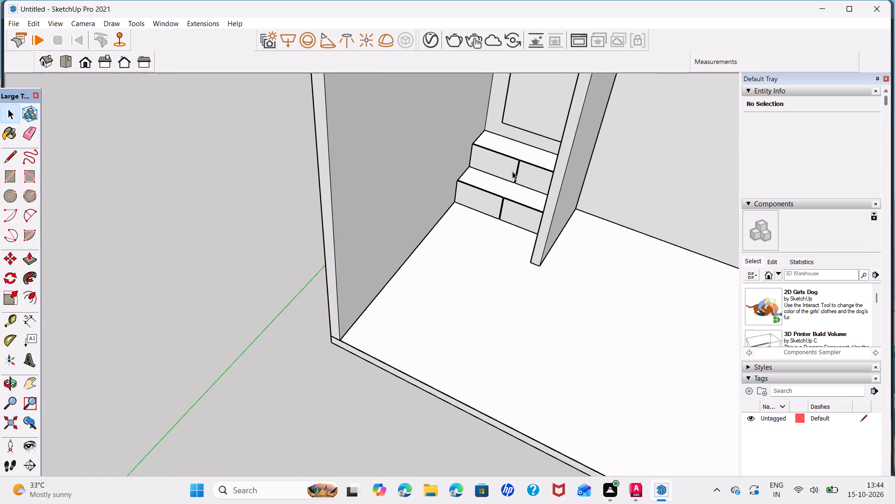
middle_click_drag(516, 175, 531, 259)
middle_click_drag(557, 118, 507, 193)
scroll(535, 173, "up", 17)
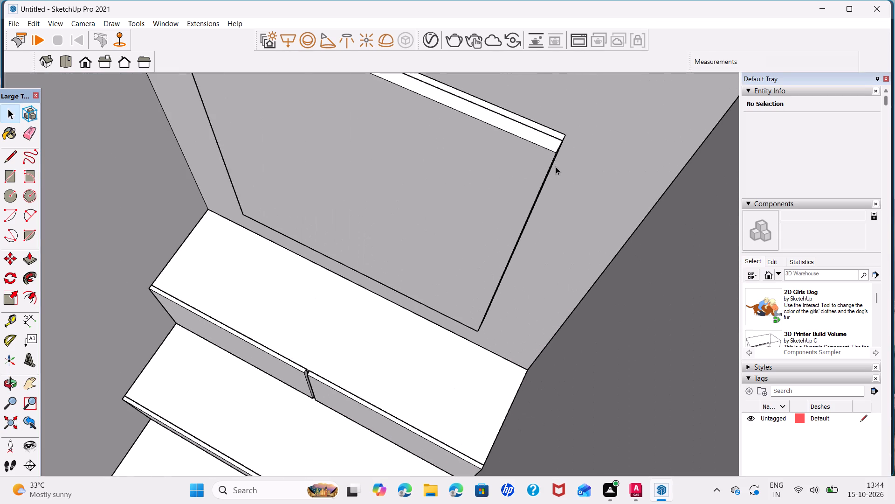
middle_click_drag(556, 167, 523, 150)
scroll(523, 150, "up", 6)
middle_click_drag(539, 154, 525, 155)
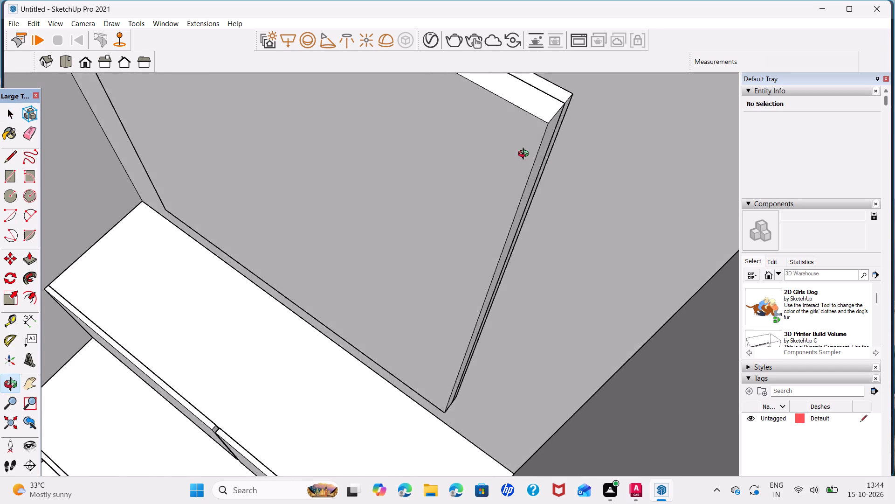
middle_click_drag(525, 155, 523, 154)
left_click(540, 156)
left_click(544, 161)
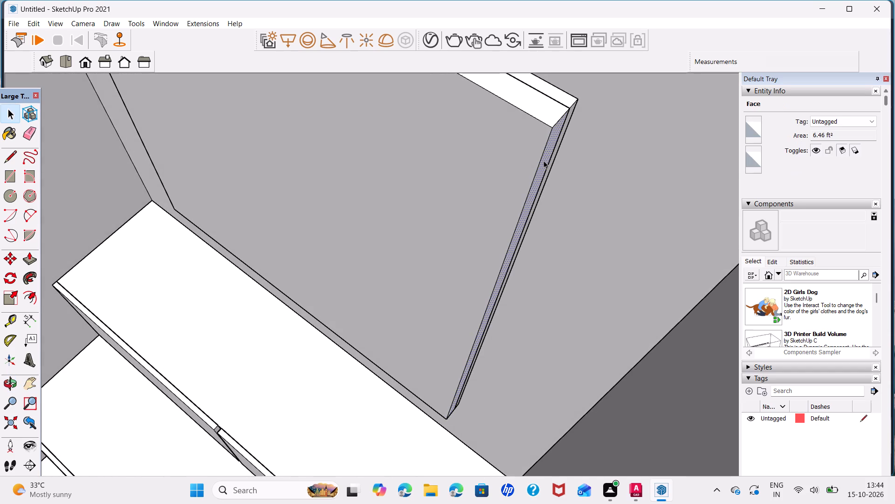
key("p")
left_click(544, 161)
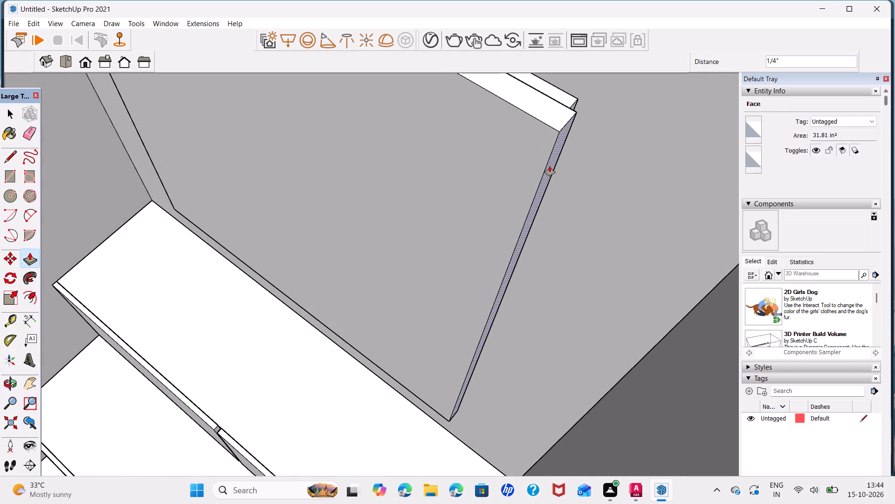
key("1")
key("Return")
Push/Pull the front slab's top face upward by the same 1" beyond the grouped panel.
scroll(446, 224, "down", 4)
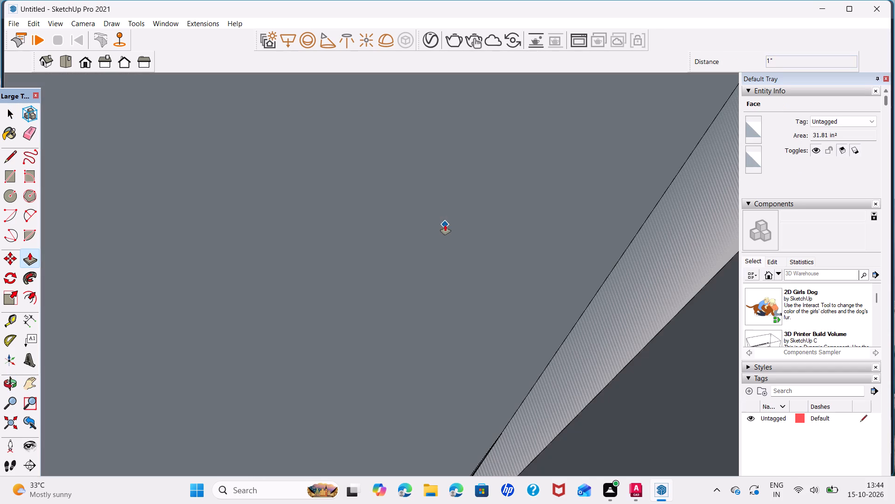
left_click(15, 419)
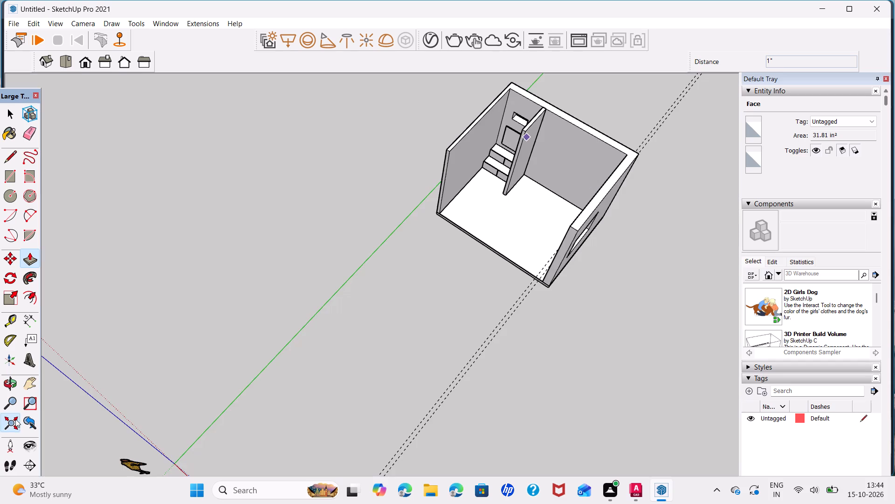
scroll(508, 124, "up", 16)
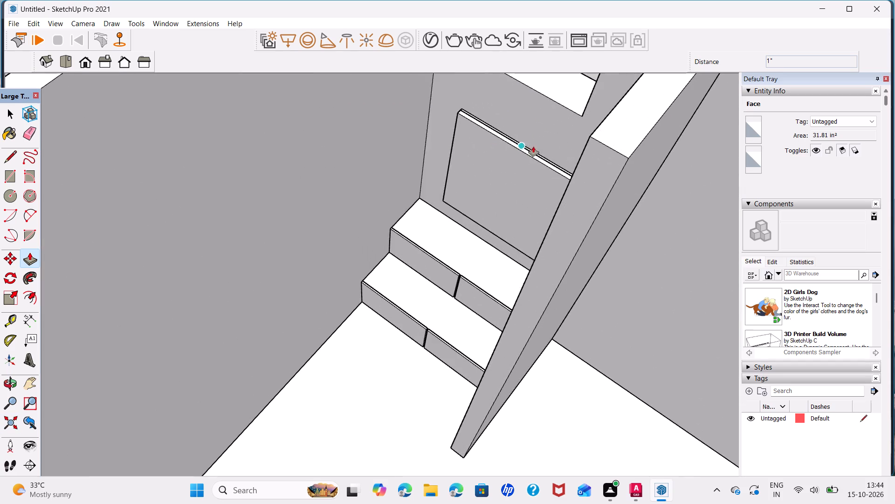
scroll(533, 147, "up", 13)
key("space")
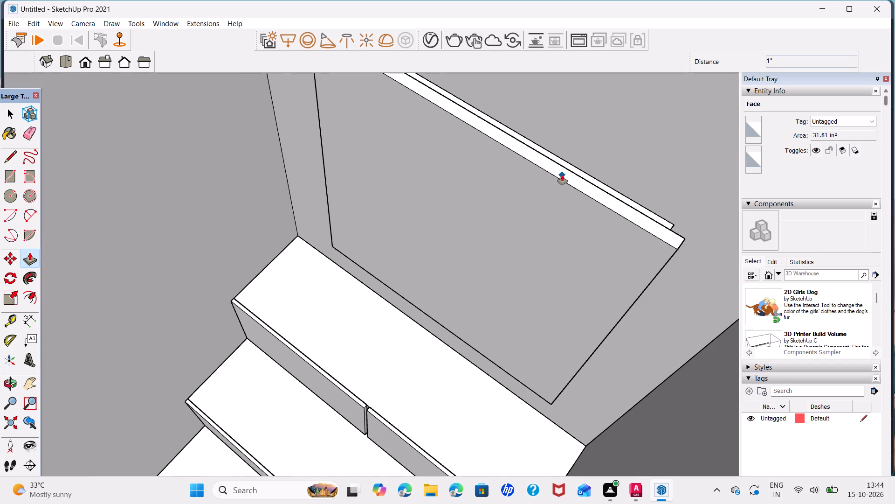
key("space")
key("p")
key("space")
key("space")
key("space")
key("space")
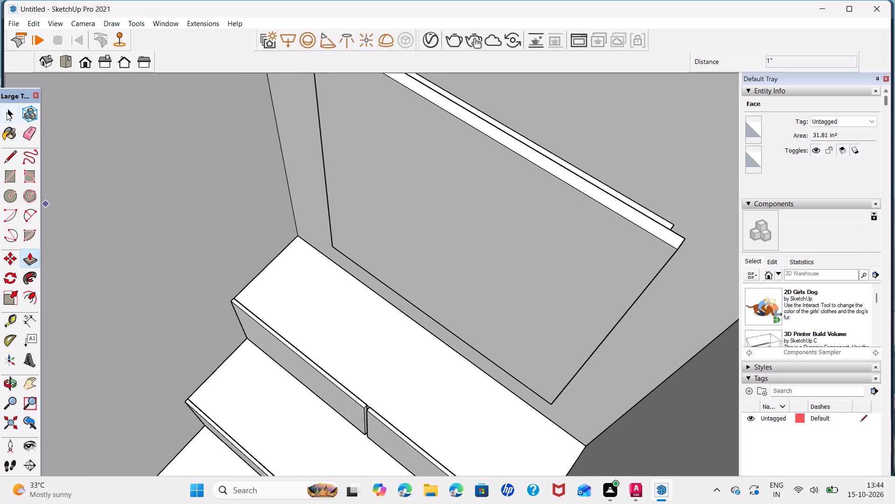
left_click(7, 112)
left_click(621, 210)
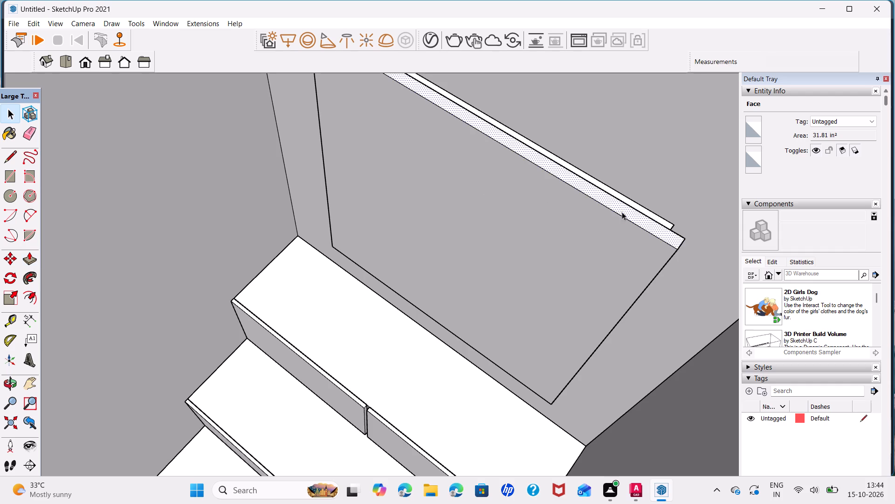
key("p")
double_click(623, 213)
key("space")
Push/Pull the front slab's remaining vertical side face, facing the outer side wall, outward by the same 1".
scroll(509, 273, "down", 6)
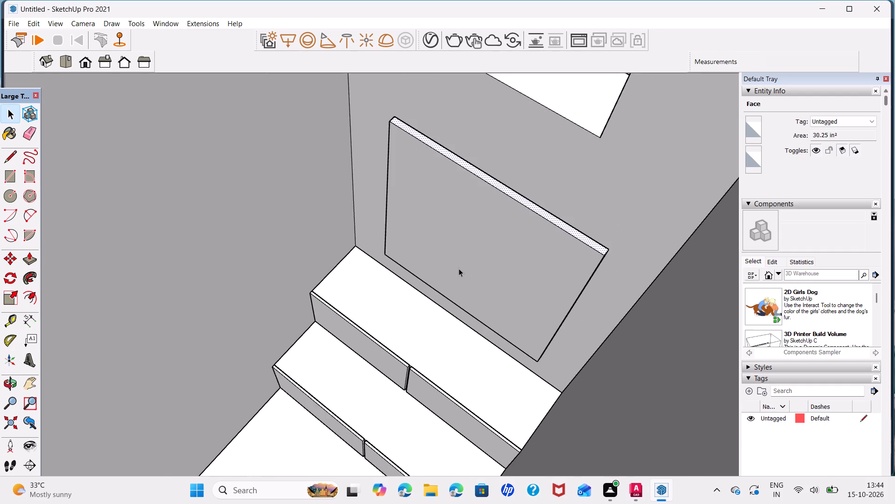
middle_click_drag(459, 268, 642, 386)
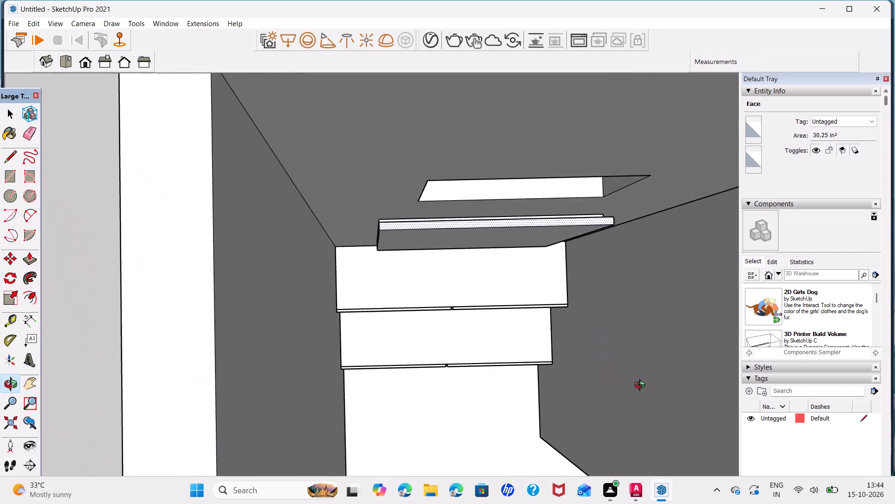
middle_click_drag(642, 386, 713, 354)
scroll(344, 222, "up", 5)
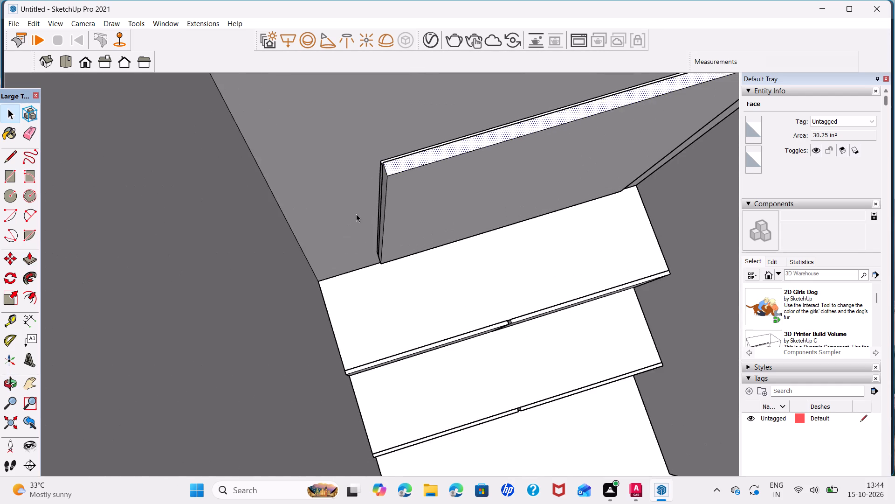
scroll(383, 199, "up", 5)
left_click(383, 199)
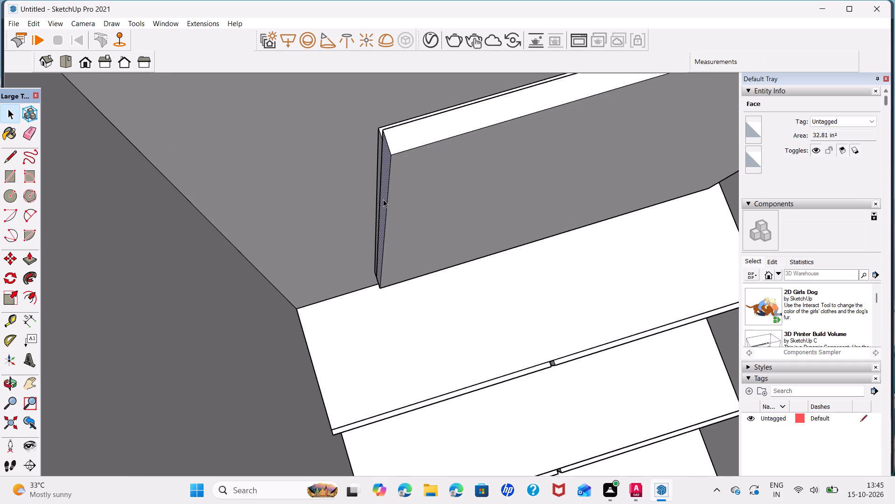
key("p")
double_click(383, 199)
key("space")
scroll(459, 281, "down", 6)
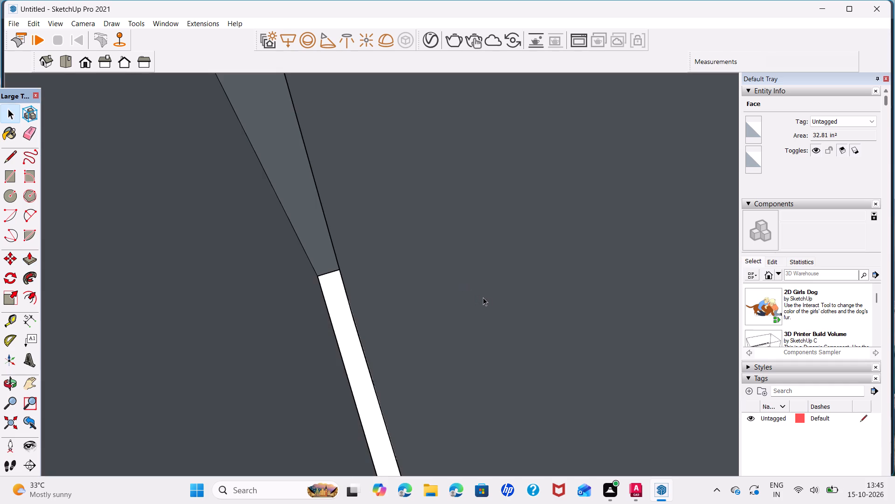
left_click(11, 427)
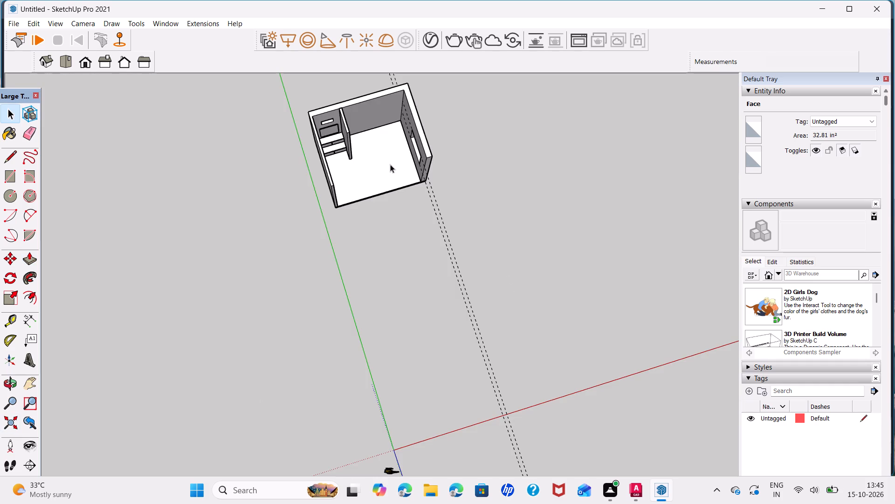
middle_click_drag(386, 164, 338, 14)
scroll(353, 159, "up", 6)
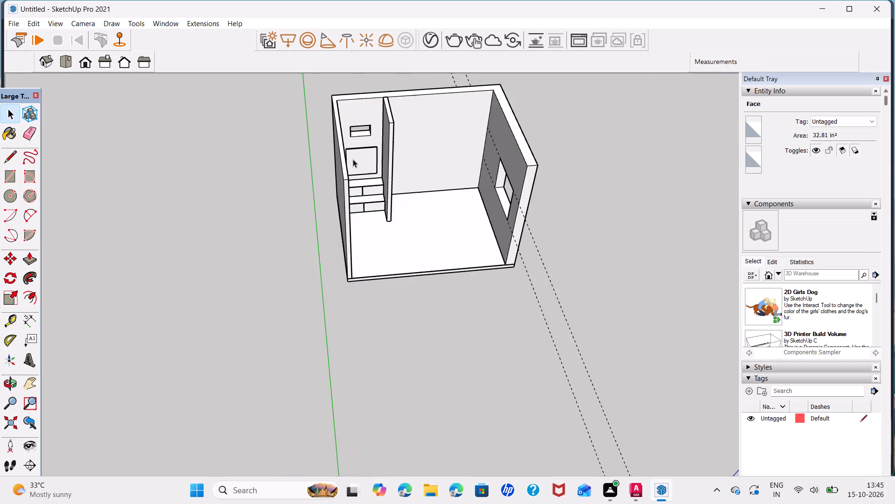
Push/Pull the front slab's bottom face downward by the same 1" beyond the grouped panel.
scroll(354, 166, "up", 14)
scroll(399, 196, "up", 6)
middle_click_drag(399, 196, 388, 150)
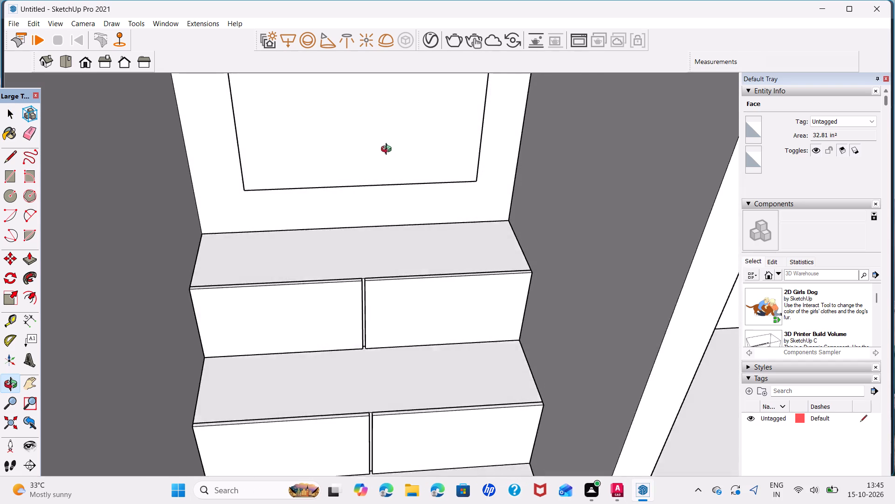
middle_click_drag(388, 150, 386, 101)
scroll(392, 192, "up", 6)
middle_click_drag(399, 199, 402, 114)
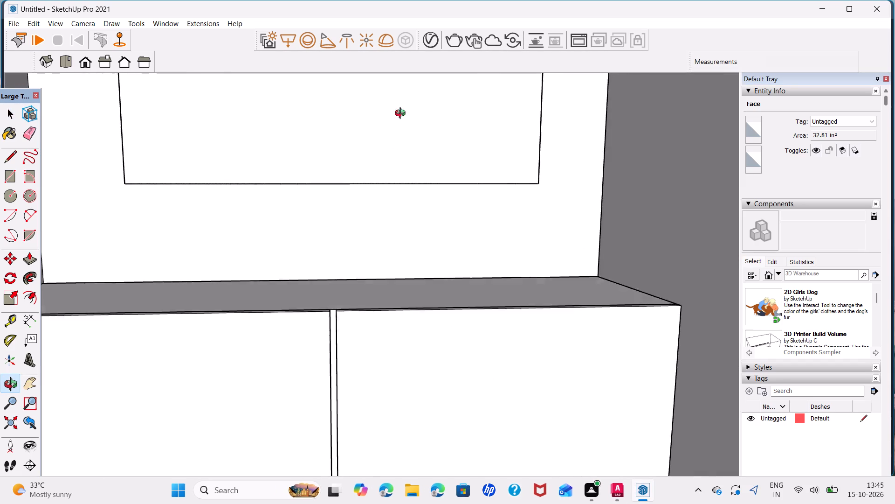
middle_click_drag(402, 114, 402, 105)
scroll(423, 189, "up", 3)
middle_click_drag(431, 200, 435, 117)
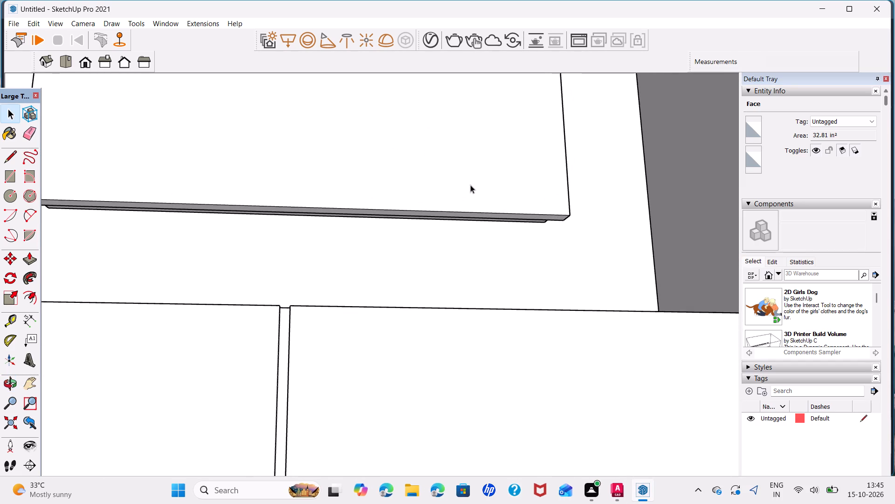
scroll(470, 209, "up", 1)
middle_click_drag(490, 239, 487, 173)
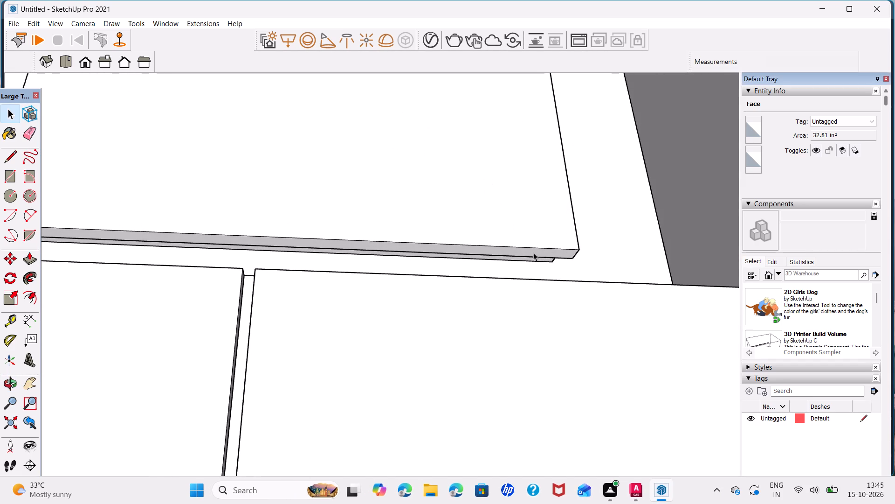
left_click(533, 252)
key("p")
double_click(538, 252)
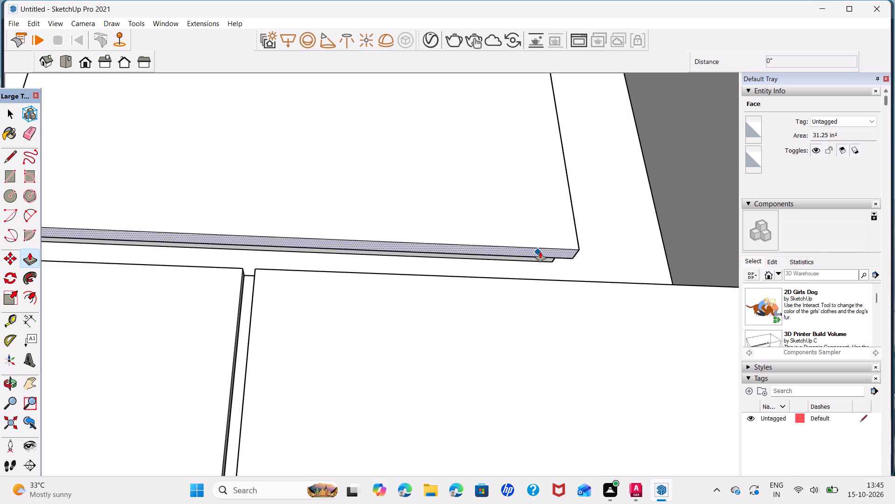
double_click(540, 252)
key("space")
Draw a 3' 8" line across the floor from the partition's front base corner to the pooja side wall.
scroll(434, 252, "down", 7)
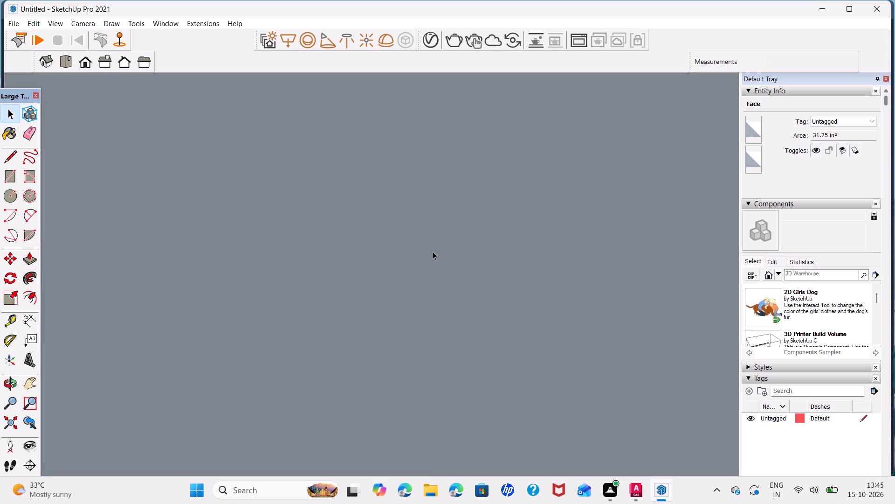
left_click(10, 422)
middle_click_drag(372, 307, 368, 335)
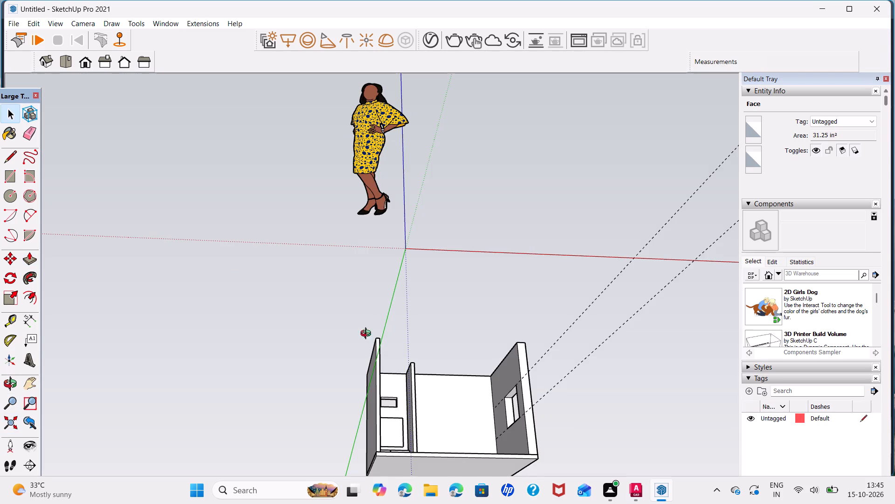
middle_click_drag(368, 335, 340, 441)
scroll(401, 356, "up", 11)
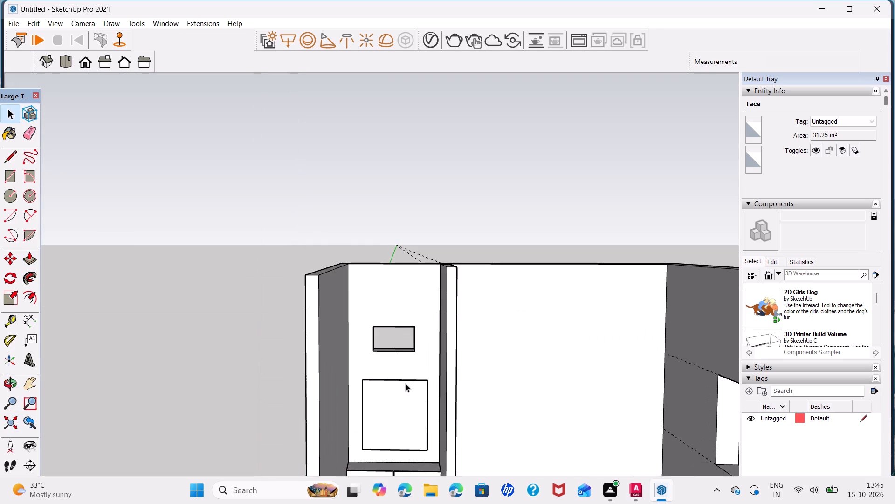
middle_click_drag(406, 384, 338, 394)
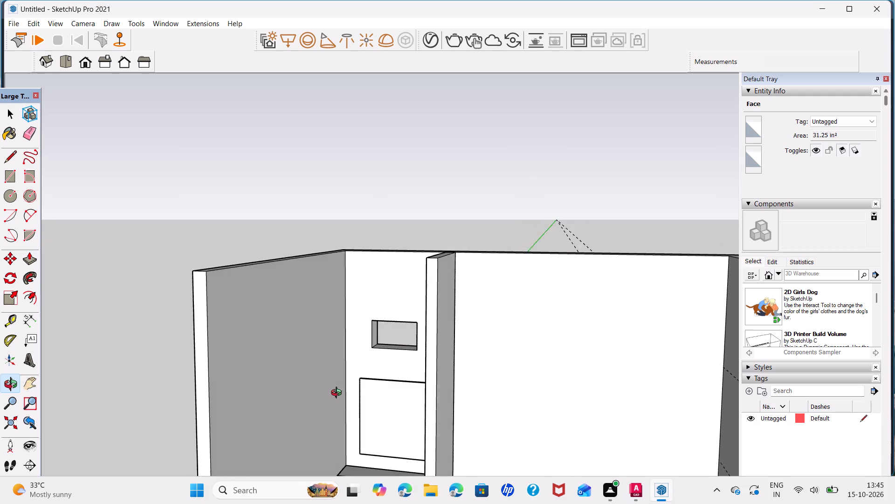
middle_click_drag(338, 394, 310, 395)
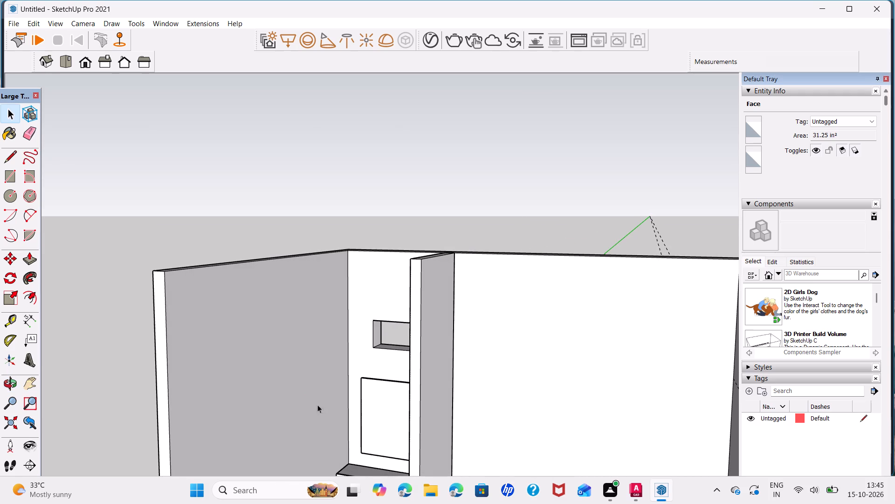
middle_click_drag(338, 387, 305, 297)
scroll(302, 341, "down", 2)
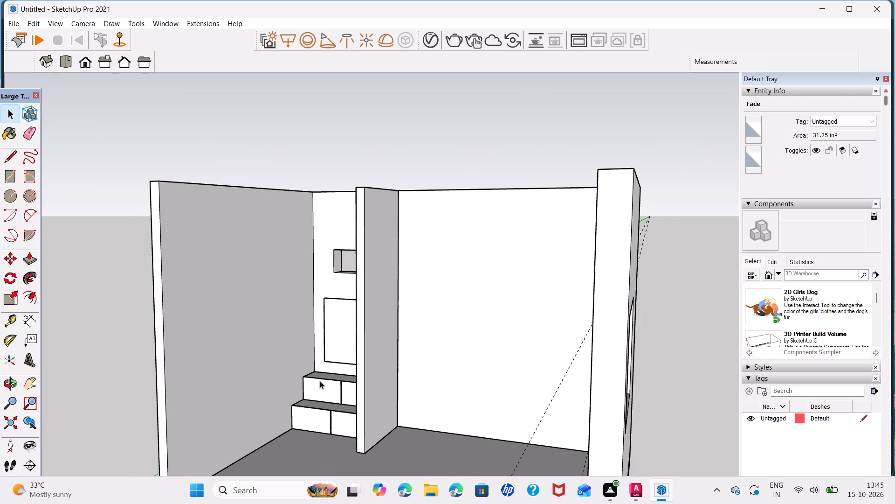
key("l")
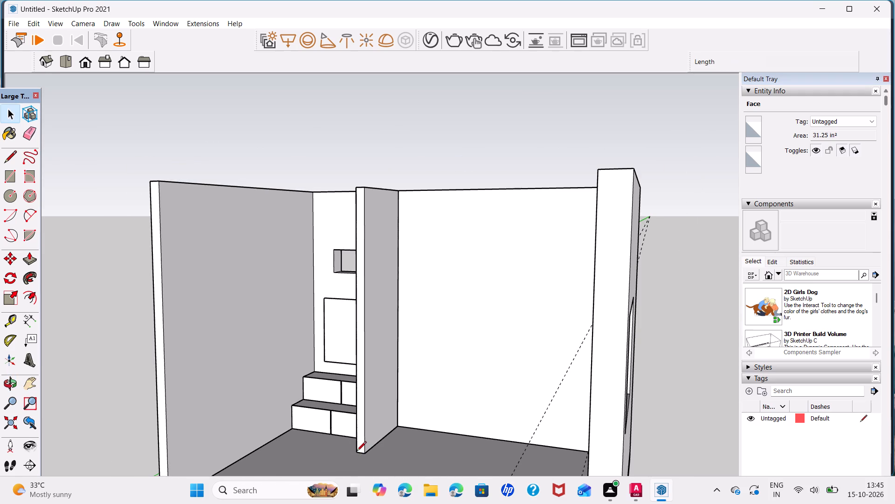
left_click(358, 453)
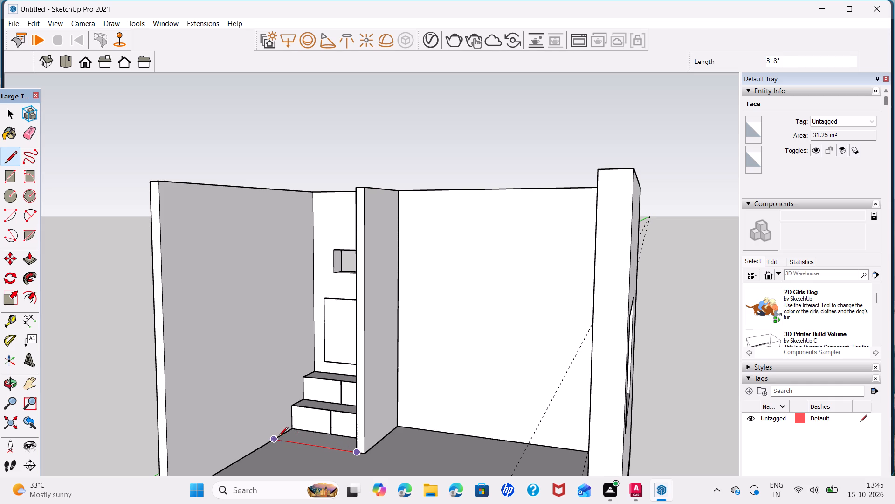
left_click(275, 440)
key("space")
Examine the room from several angles, checking the pooja area, the partition, the open floor and the window wall.
scroll(305, 449, "down", 5)
middle_click_drag(316, 438, 400, 489)
middle_click_drag(326, 441, 339, 476)
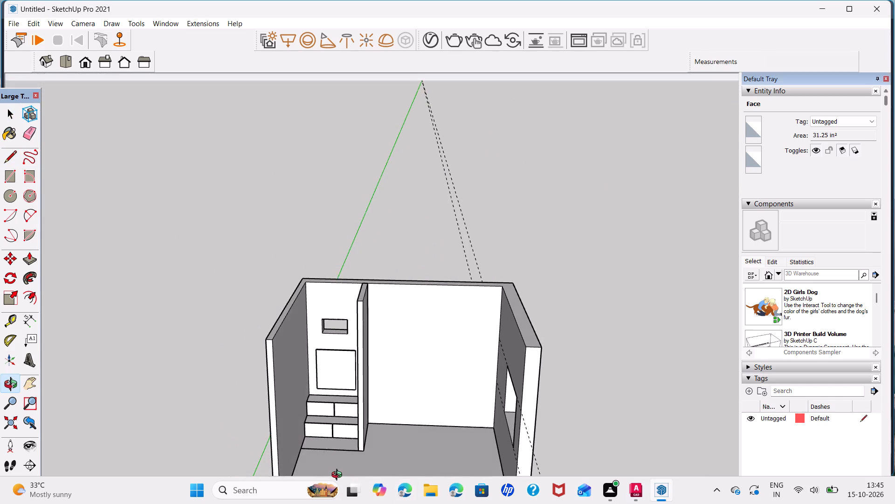
middle_click_drag(339, 476, 418, 465)
middle_click_drag(367, 379, 420, 412)
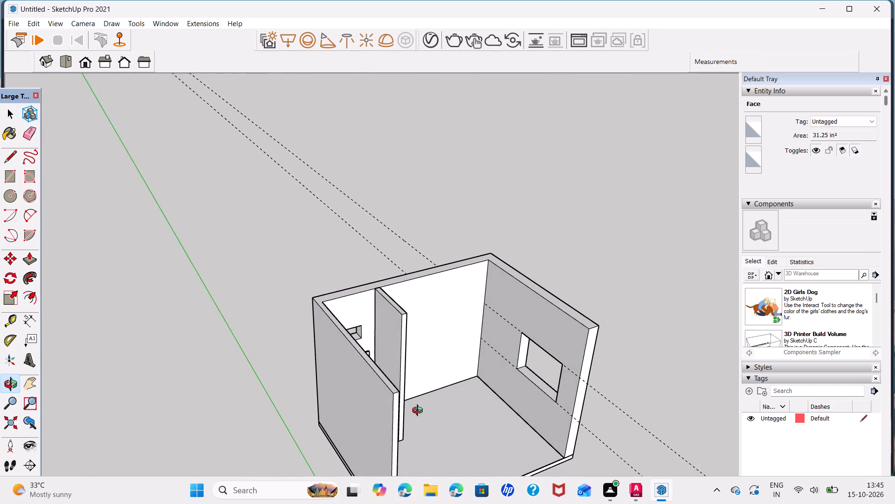
middle_click_drag(420, 412, 328, 380)
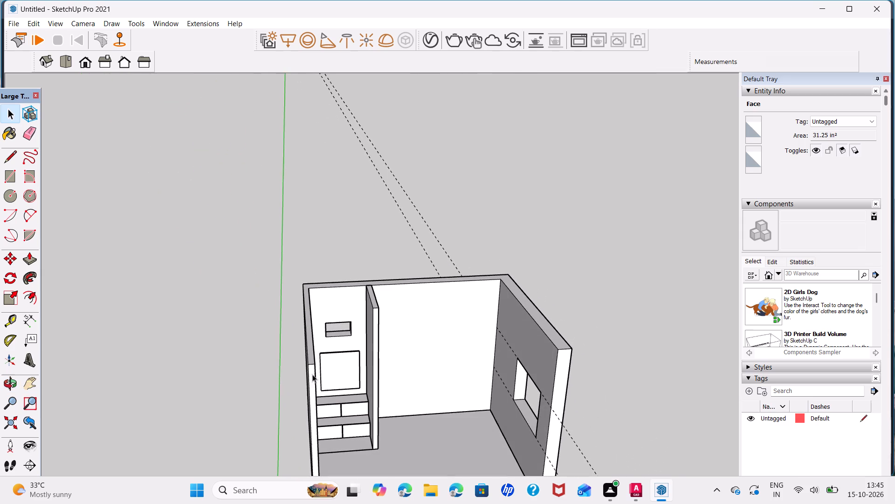
middle_click_drag(273, 364, 266, 360)
middle_click_drag(365, 390, 263, 314)
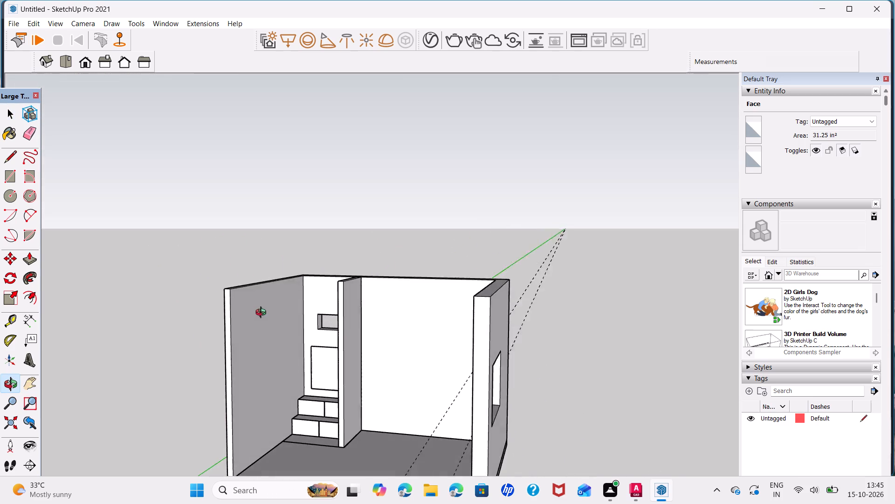
middle_click_drag(263, 314, 223, 298)
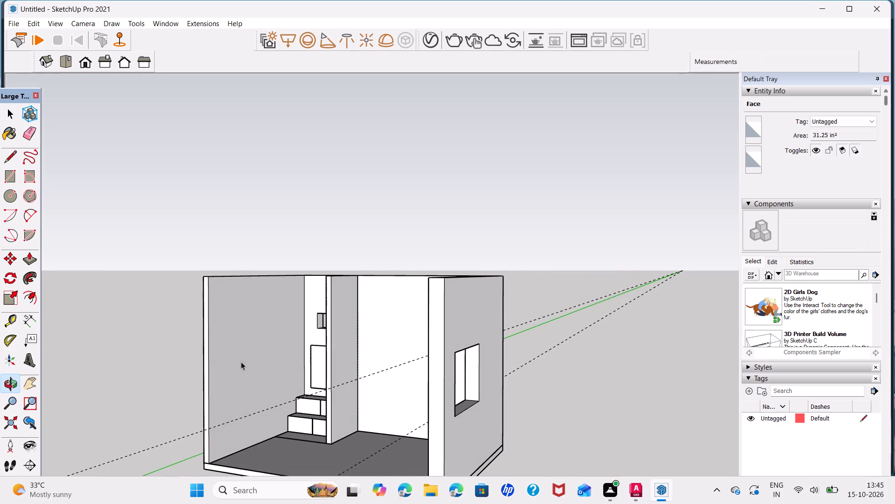
middle_click_drag(319, 399, 200, 398)
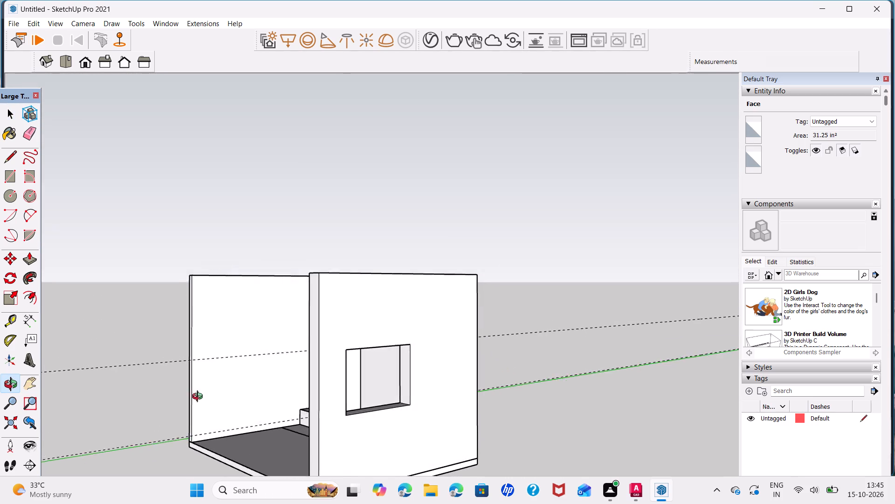
middle_click_drag(200, 398, 177, 427)
scroll(225, 420, "down", 2)
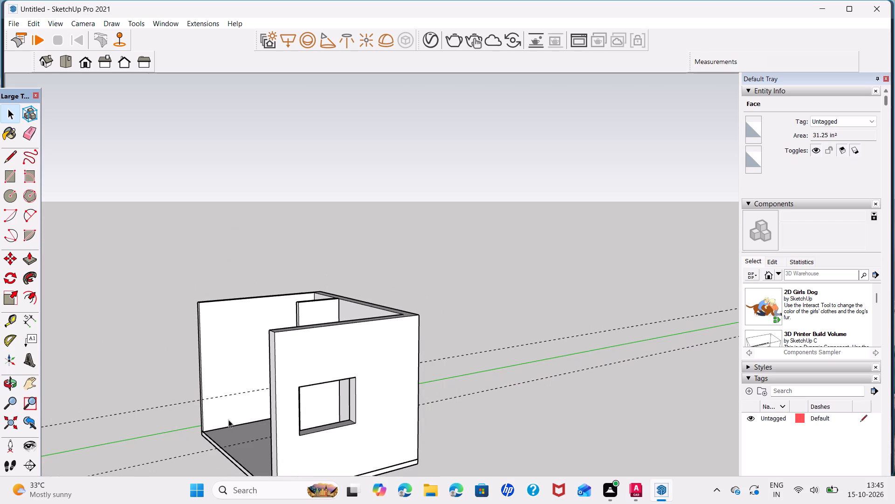
middle_click_drag(229, 420, 529, 420)
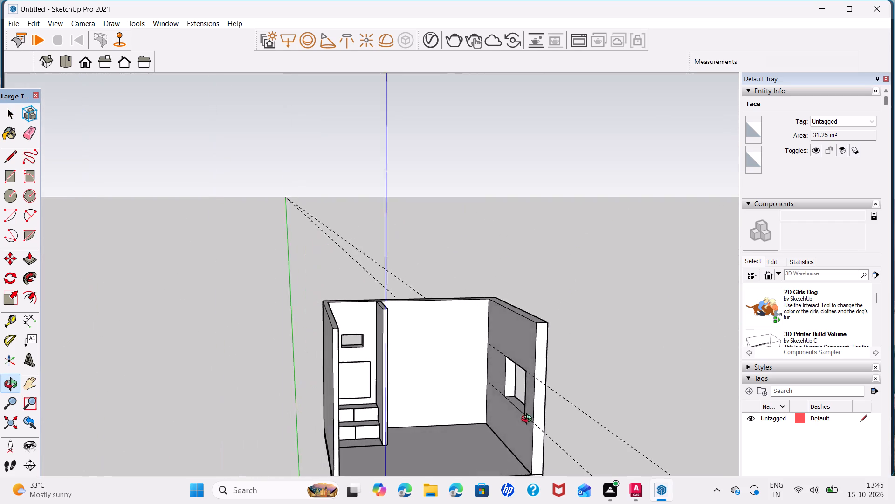
middle_click_drag(529, 420, 558, 420)
scroll(463, 409, "down", 2)
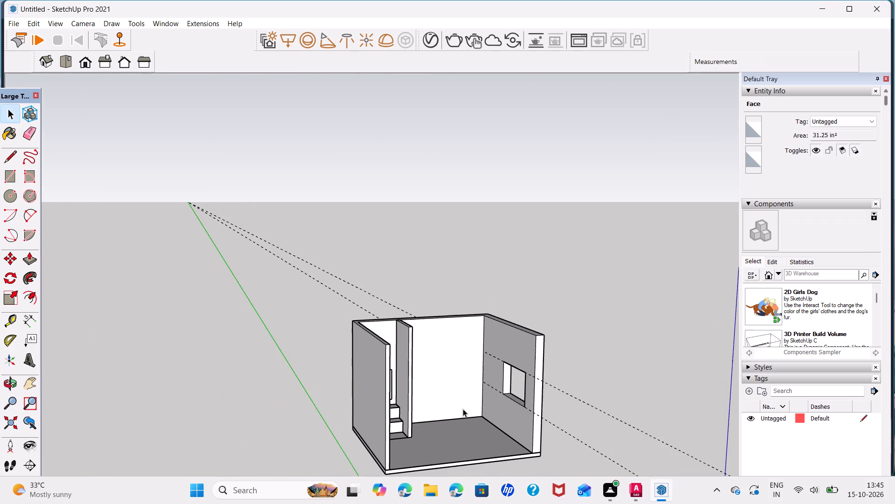
middle_click_drag(463, 409, 439, 378)
scroll(437, 347, "up", 5)
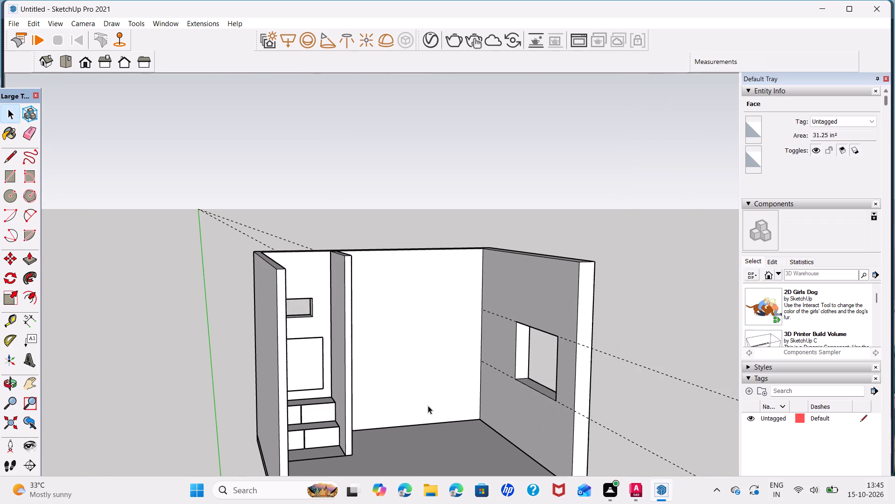
middle_click_drag(486, 394, 470, 393)
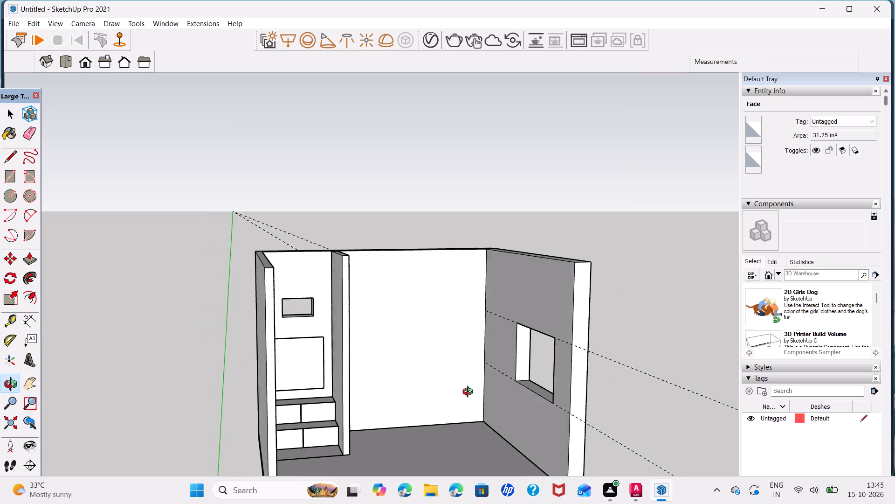
middle_click_drag(470, 393, 411, 404)
middle_click_drag(413, 414, 393, 354, "shift")
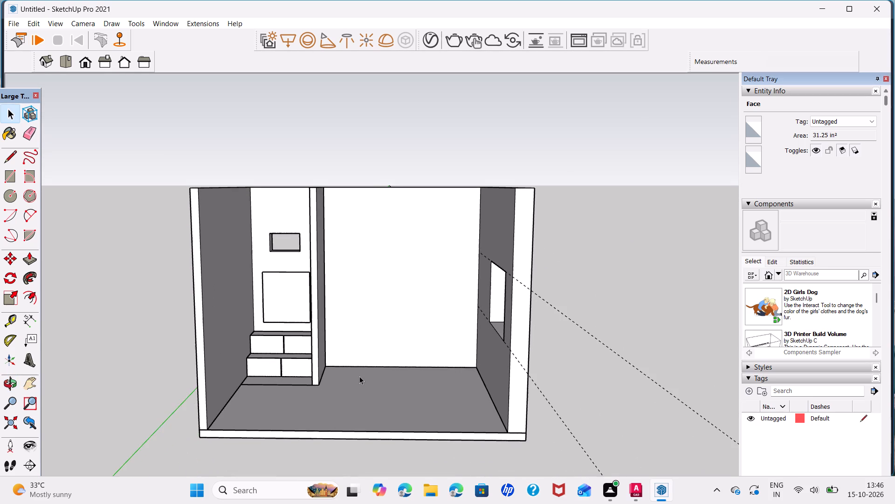
scroll(359, 376, "up", 2)
middle_click_drag(359, 376, 355, 406)
middle_click_drag(434, 391, 453, 388)
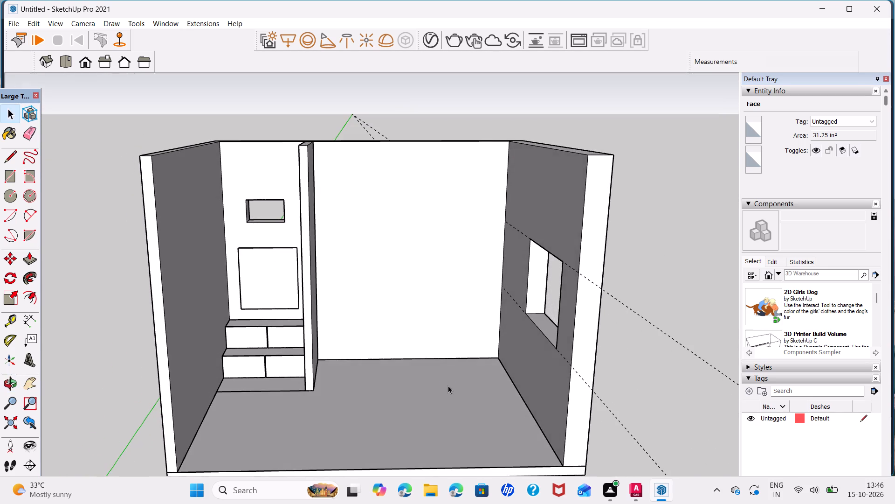
middle_click_drag(448, 385, 435, 357)
middle_click_drag(444, 373, 425, 381)
scroll(402, 353, "up", 2)
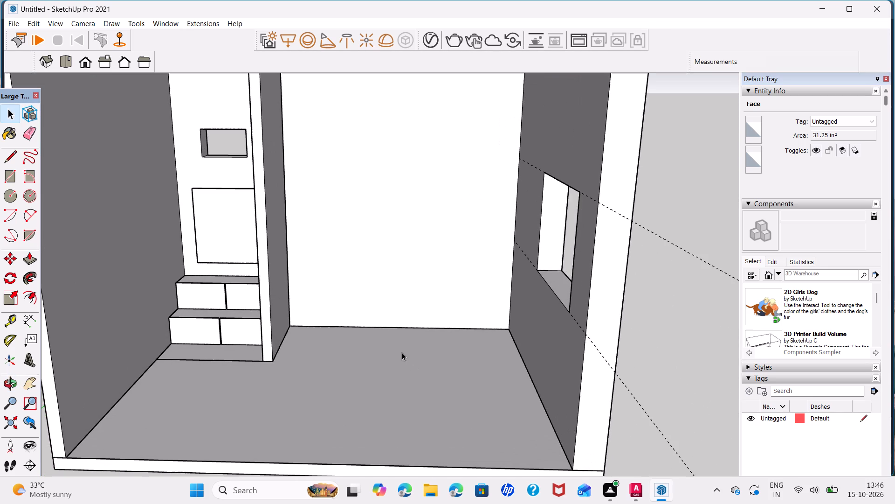
Delete all guide lines from the model.
left_click(44, 25)
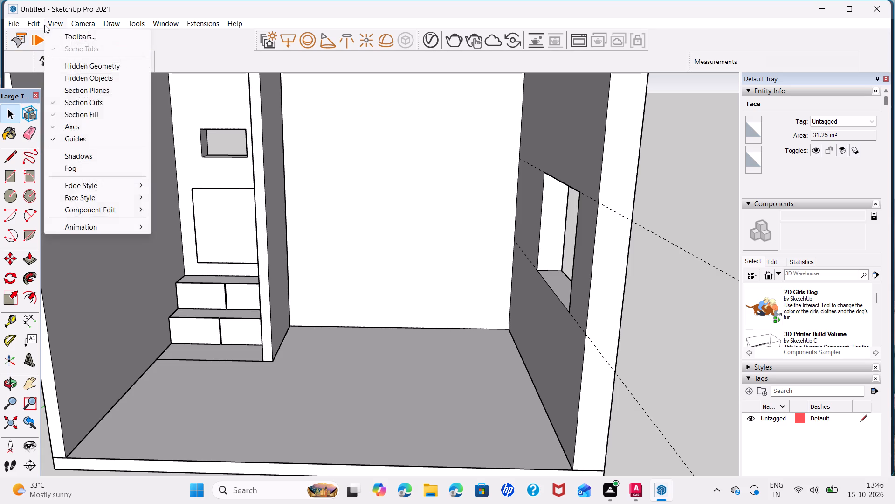
left_click(36, 21)
left_click(28, 22)
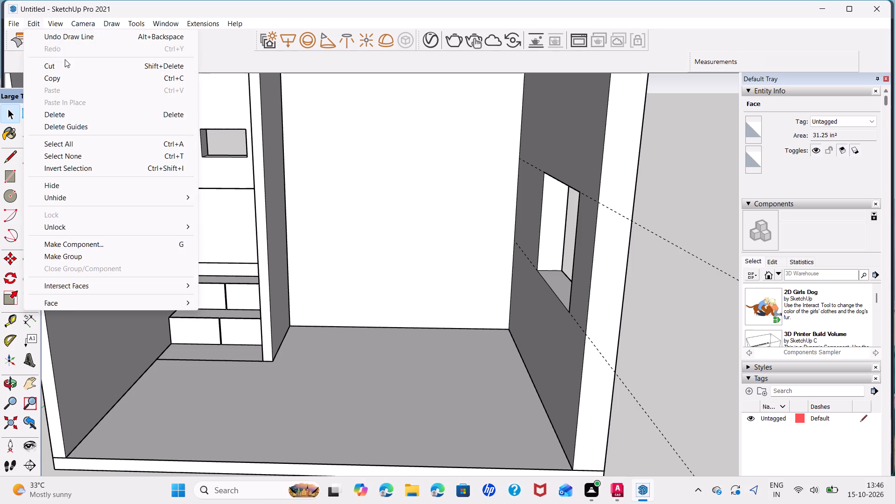
left_click(83, 130)
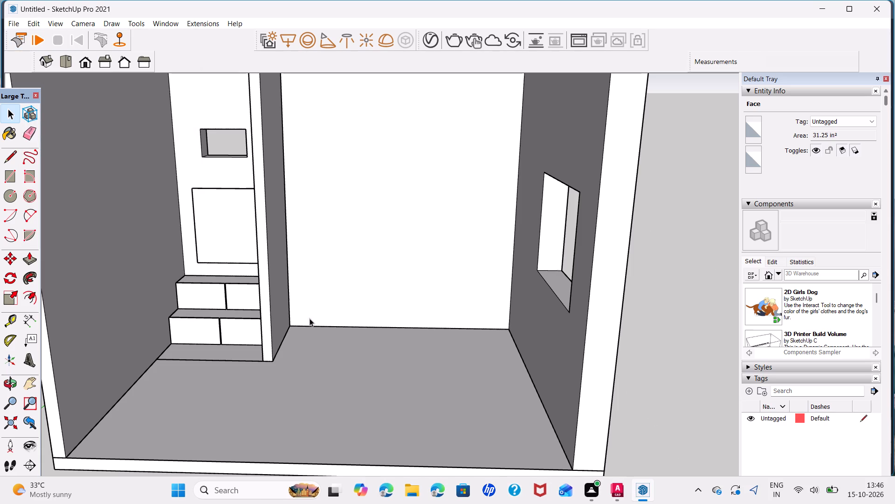
Draw an 8'6" by 2'6" rectangle on the floor along the back wall, starting at the partition's back base corner.
middle_click_drag(317, 345, 319, 361)
middle_click_drag(351, 380, 367, 376)
middle_click_drag(352, 354, 348, 350)
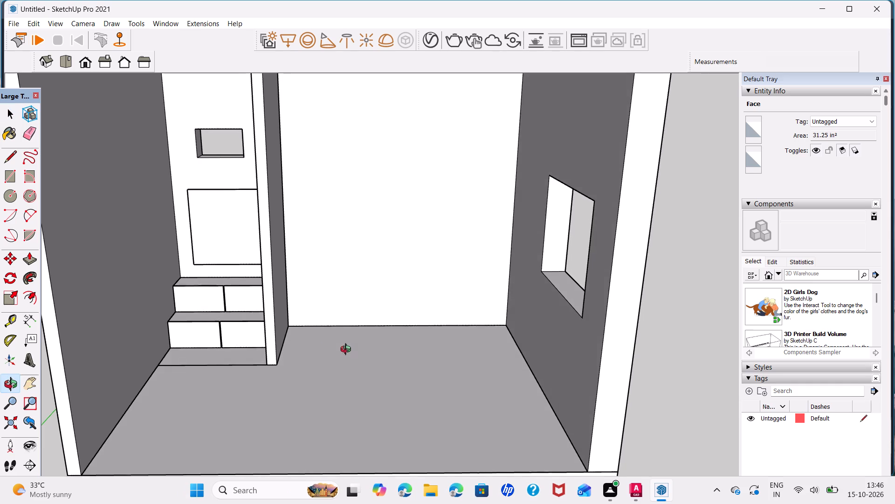
middle_click_drag(348, 350, 348, 350)
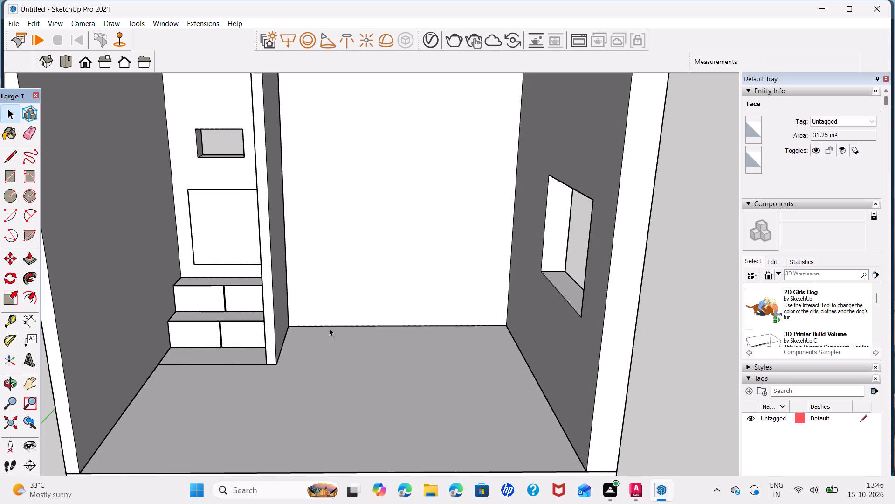
key("r")
left_click(291, 324)
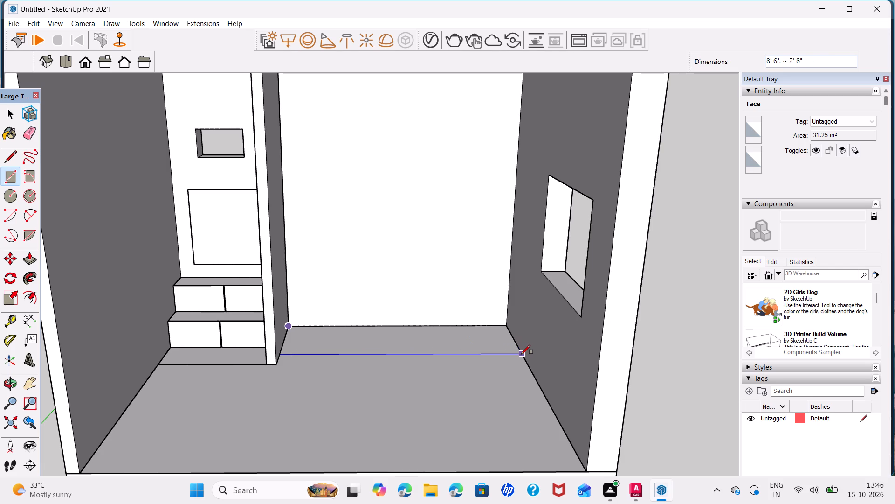
type("2'")
key("BackSpace")
key("BackSpace")
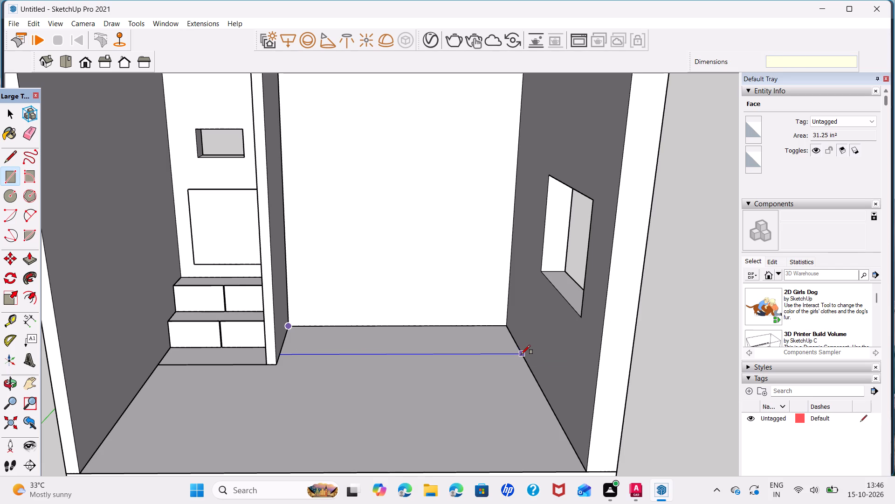
type("8'6")
key("comma")
type("2'")
key("6")
key("Return")
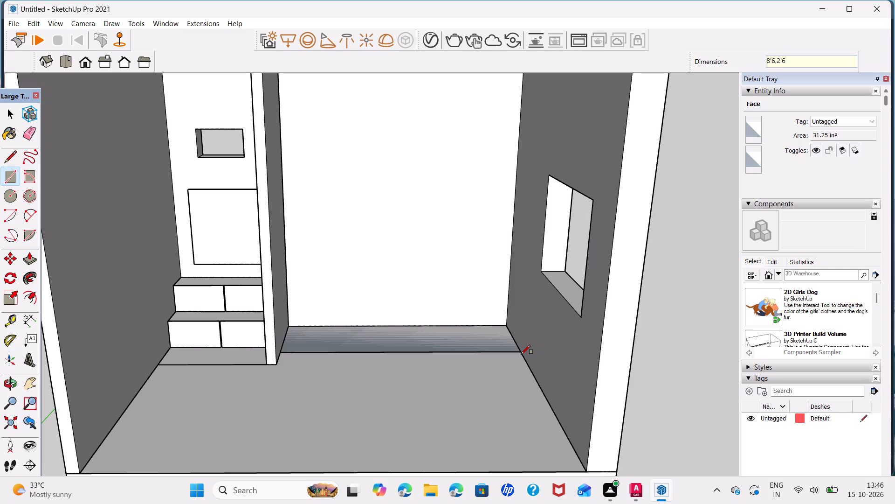
Reverse the floor rectangle's face and Push/Pull it up 3" to form a base slab.
key("space")
scroll(430, 324, "up", 1)
middle_click_drag(410, 339, 402, 374)
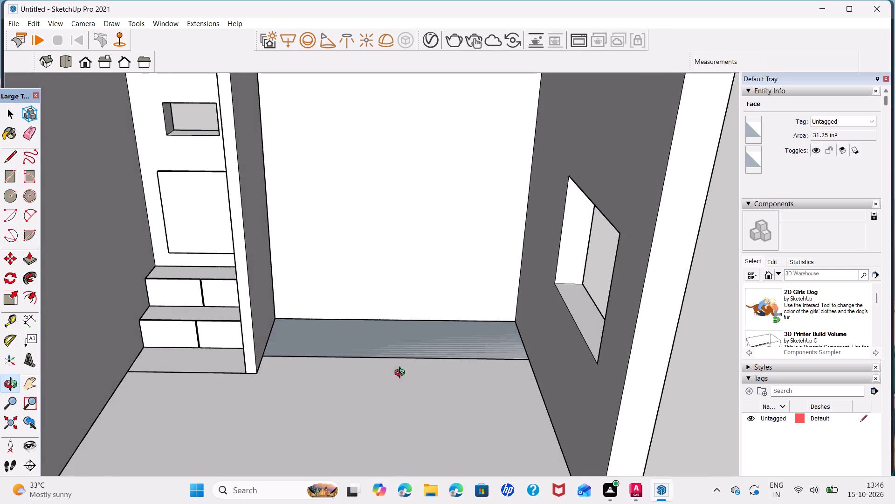
middle_click_drag(402, 374, 402, 375)
right_click(427, 351)
left_click(510, 276)
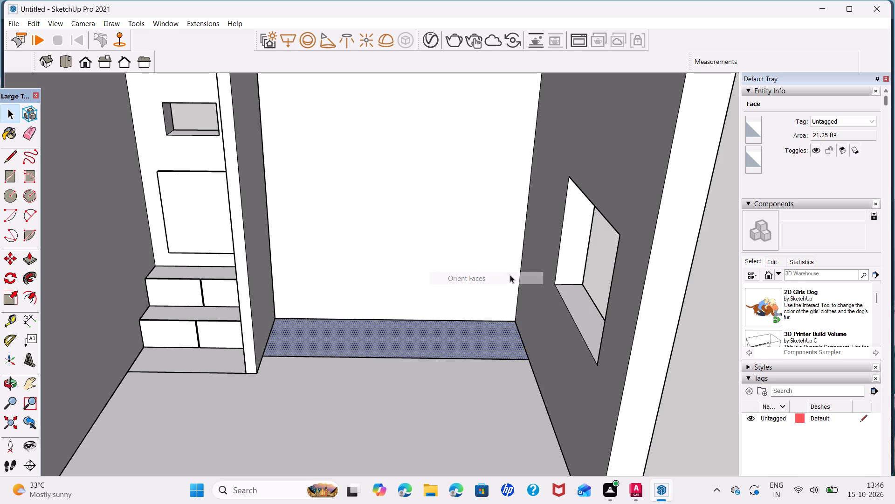
right_click(447, 345)
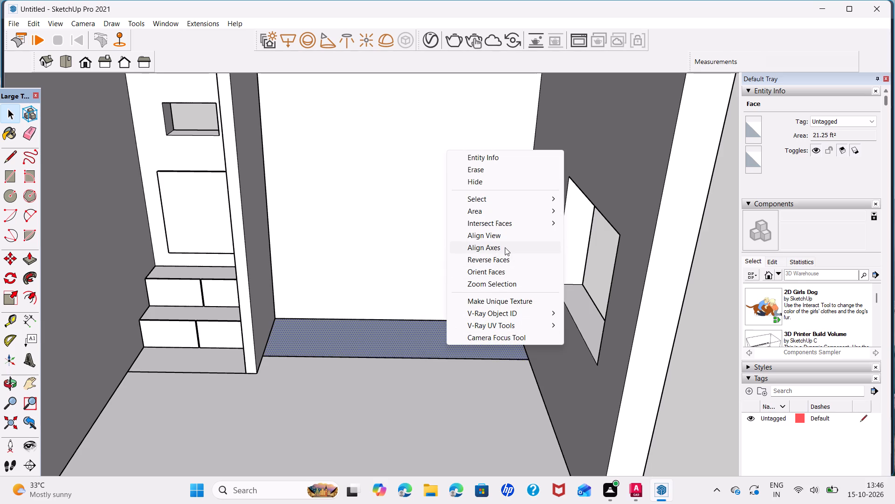
left_click(516, 260)
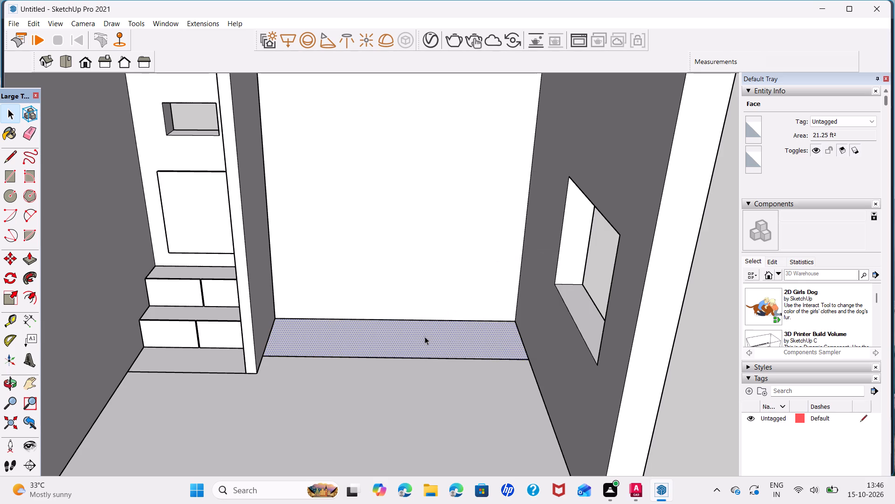
key("p")
left_click(425, 336)
key("3")
key("Return")
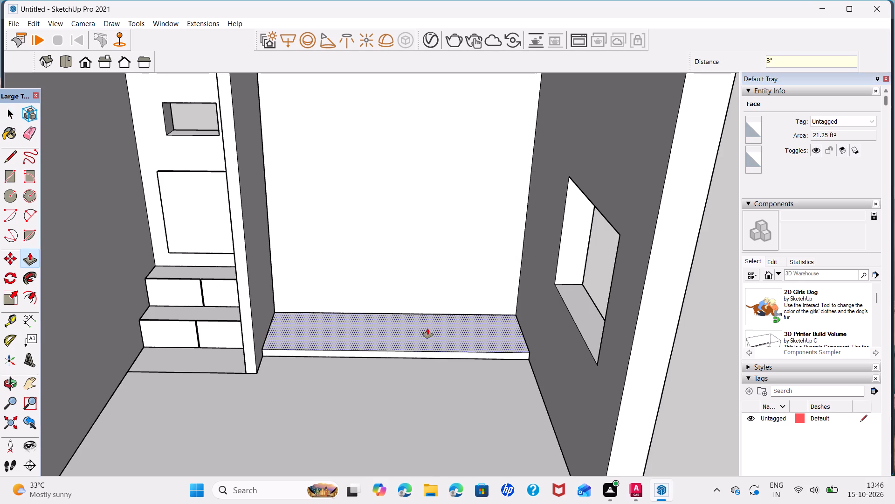
Select the whole 3" base slab and make it a group.
key("space")
triple_click(428, 348)
right_click(428, 348)
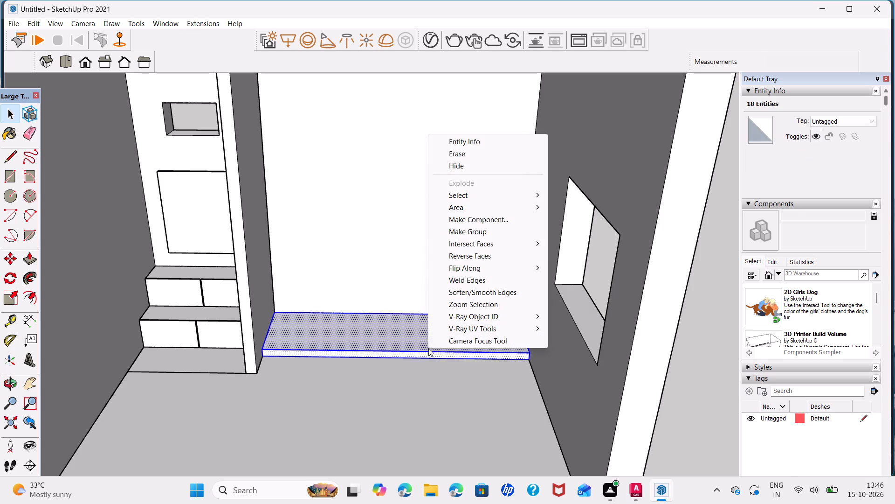
left_click(484, 229)
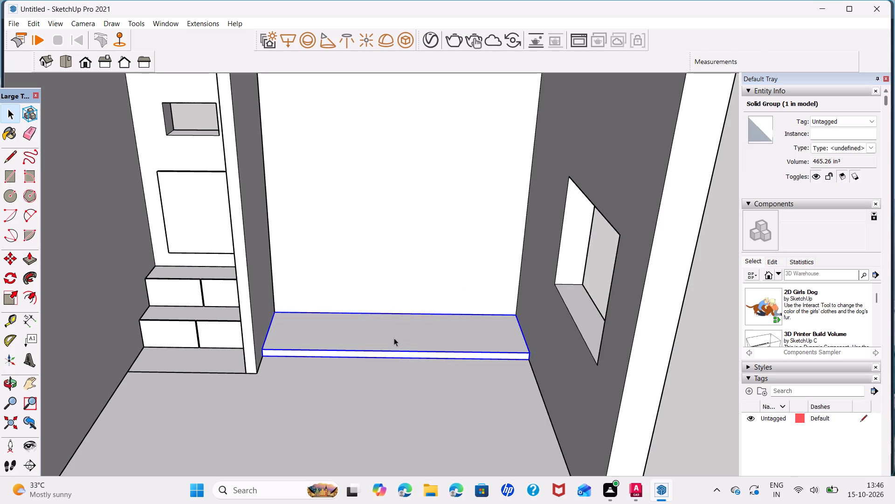
key("space")
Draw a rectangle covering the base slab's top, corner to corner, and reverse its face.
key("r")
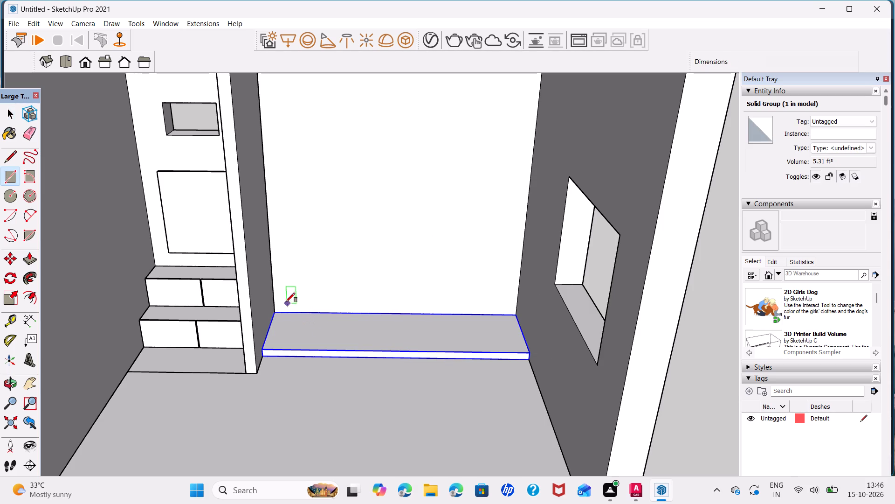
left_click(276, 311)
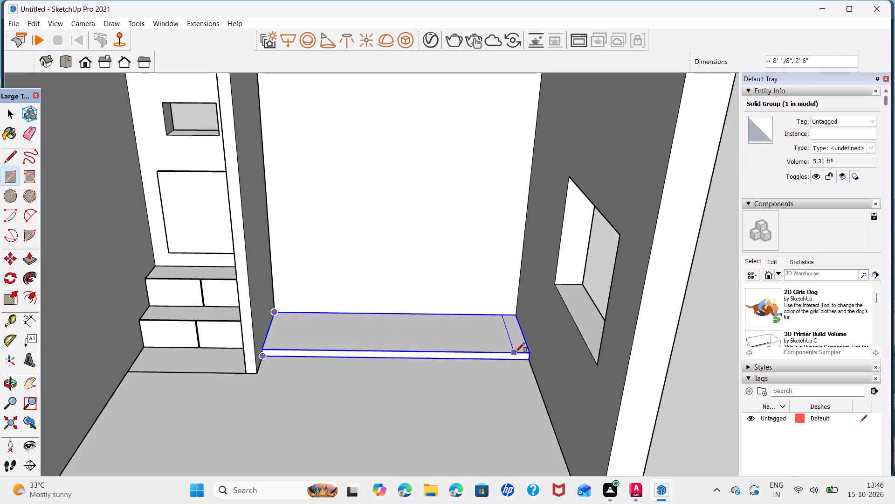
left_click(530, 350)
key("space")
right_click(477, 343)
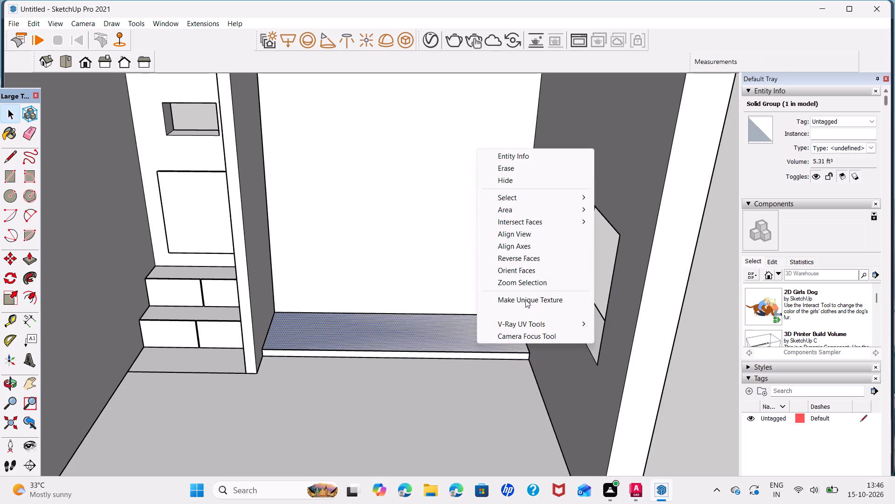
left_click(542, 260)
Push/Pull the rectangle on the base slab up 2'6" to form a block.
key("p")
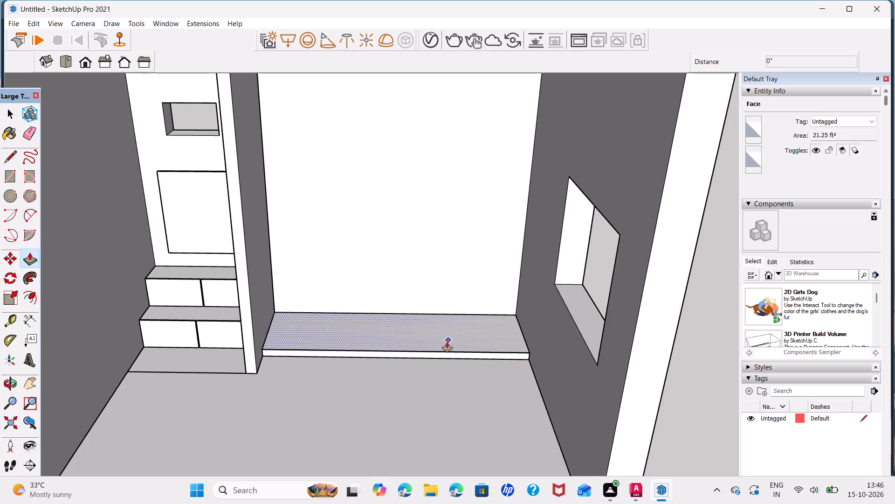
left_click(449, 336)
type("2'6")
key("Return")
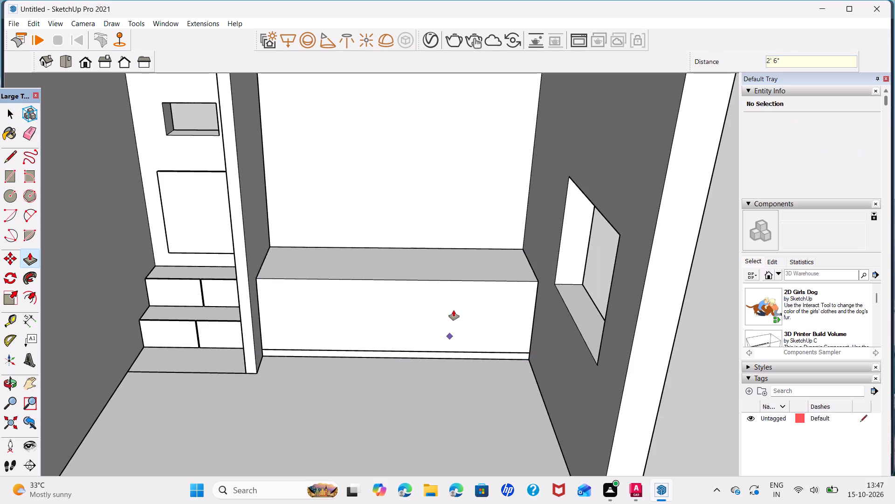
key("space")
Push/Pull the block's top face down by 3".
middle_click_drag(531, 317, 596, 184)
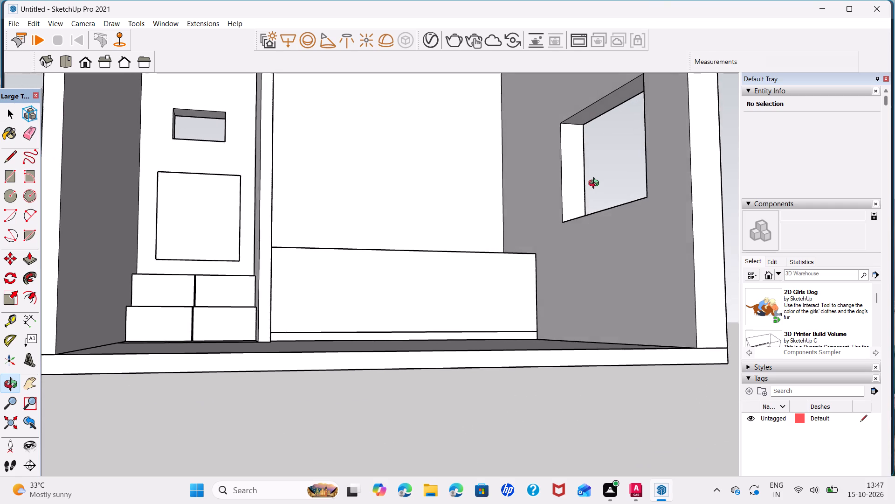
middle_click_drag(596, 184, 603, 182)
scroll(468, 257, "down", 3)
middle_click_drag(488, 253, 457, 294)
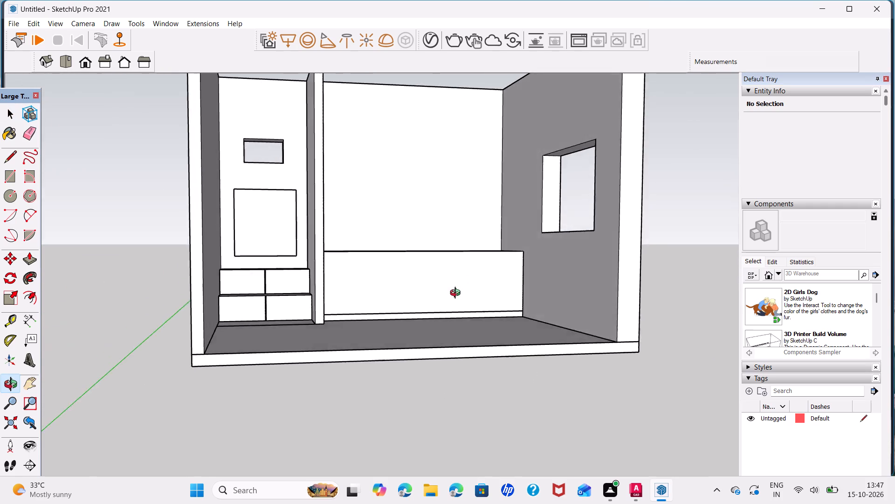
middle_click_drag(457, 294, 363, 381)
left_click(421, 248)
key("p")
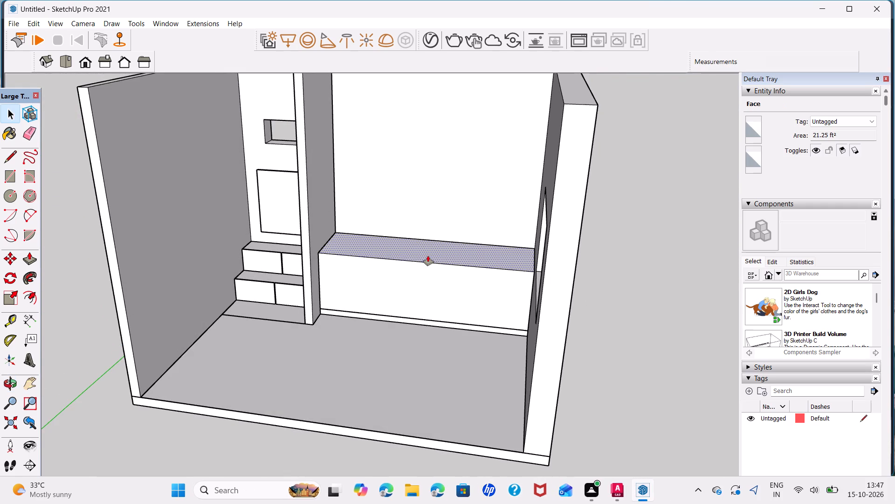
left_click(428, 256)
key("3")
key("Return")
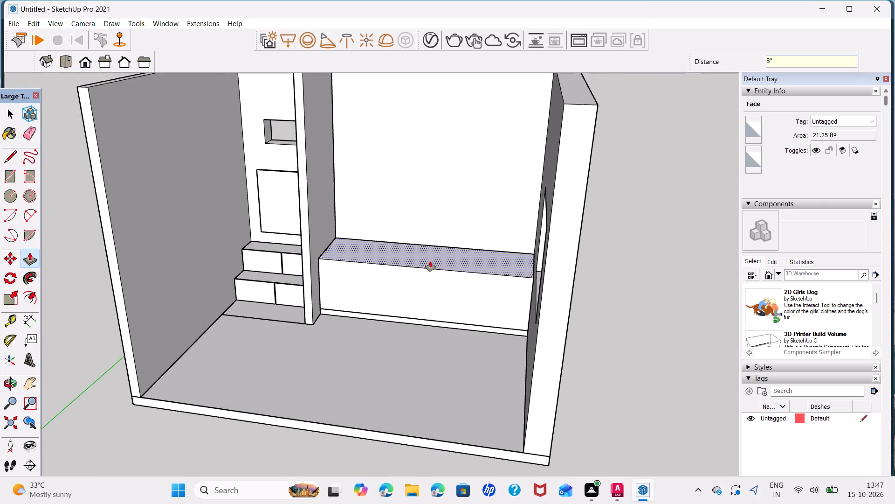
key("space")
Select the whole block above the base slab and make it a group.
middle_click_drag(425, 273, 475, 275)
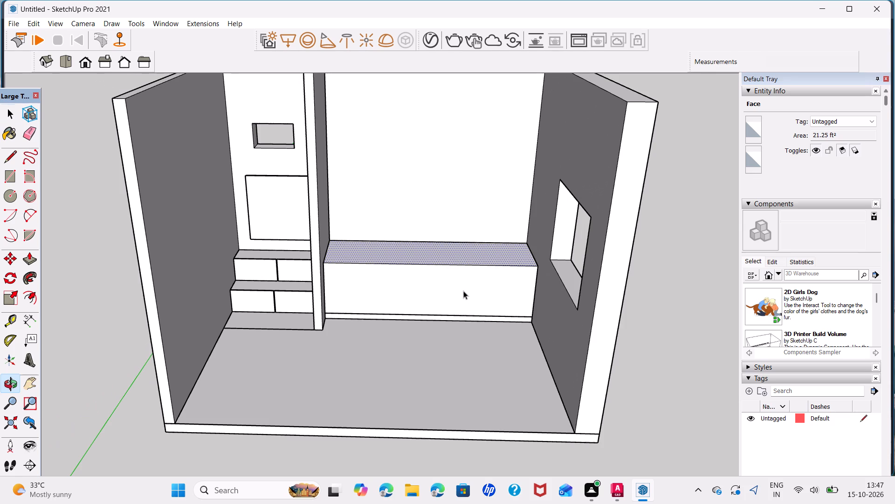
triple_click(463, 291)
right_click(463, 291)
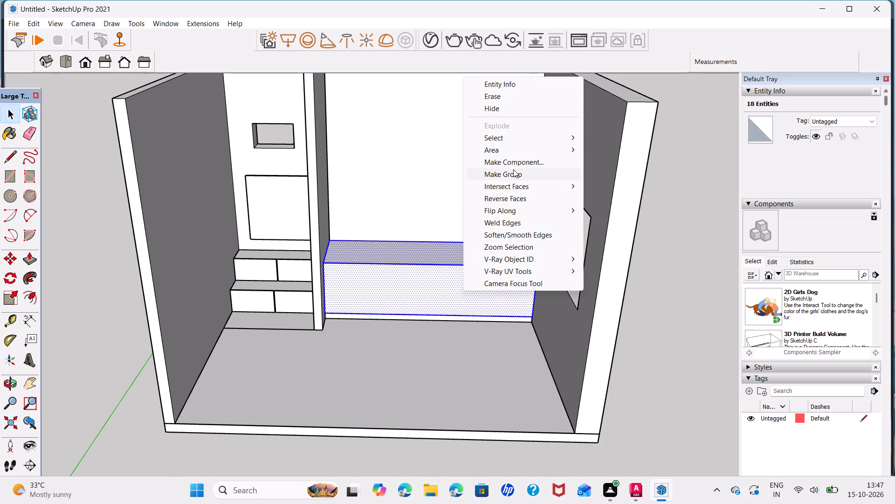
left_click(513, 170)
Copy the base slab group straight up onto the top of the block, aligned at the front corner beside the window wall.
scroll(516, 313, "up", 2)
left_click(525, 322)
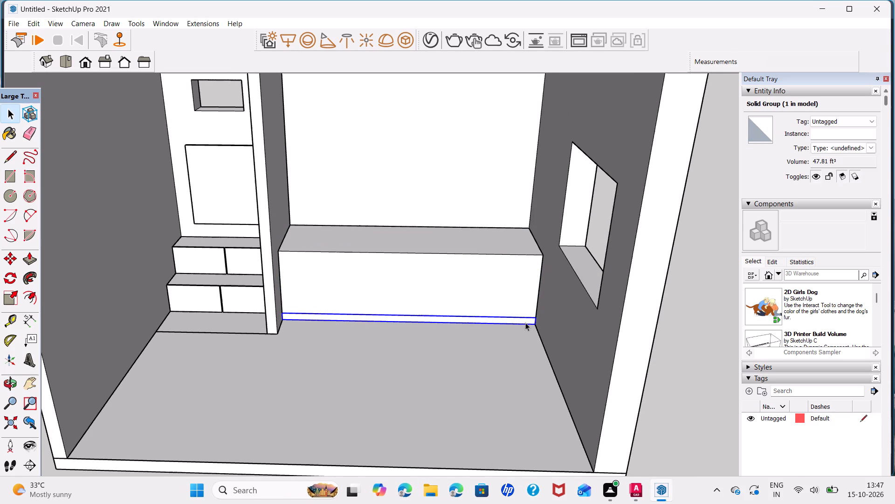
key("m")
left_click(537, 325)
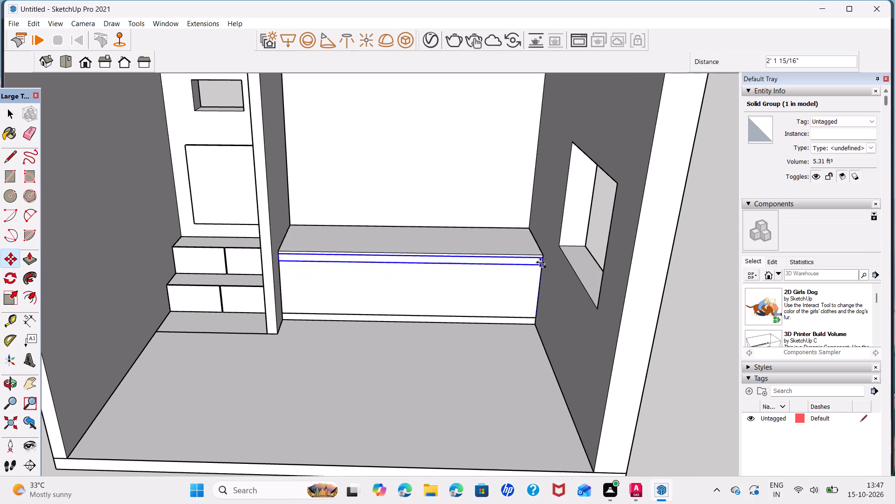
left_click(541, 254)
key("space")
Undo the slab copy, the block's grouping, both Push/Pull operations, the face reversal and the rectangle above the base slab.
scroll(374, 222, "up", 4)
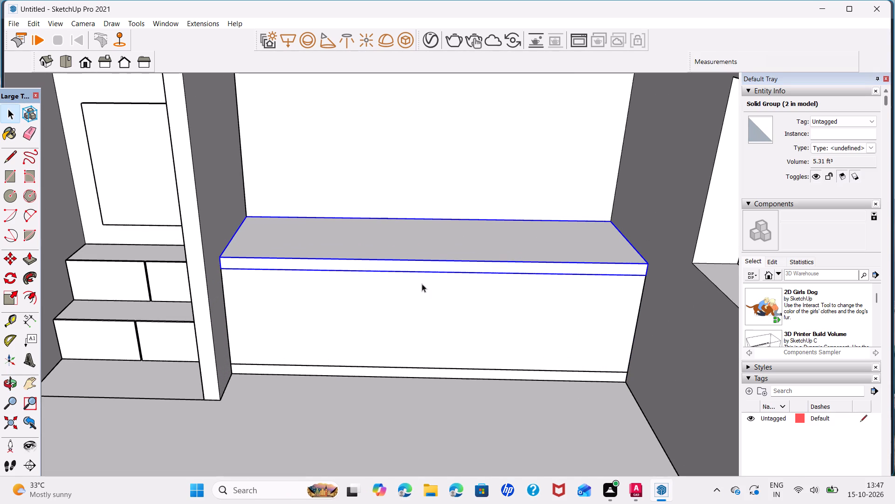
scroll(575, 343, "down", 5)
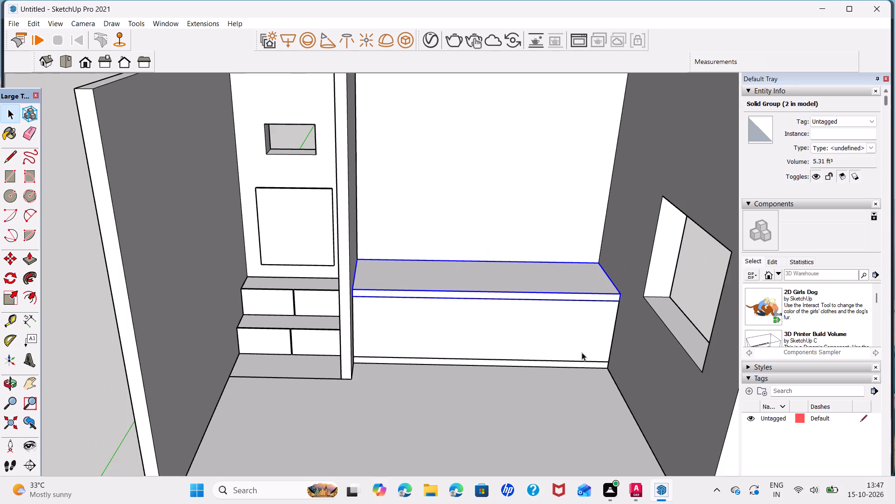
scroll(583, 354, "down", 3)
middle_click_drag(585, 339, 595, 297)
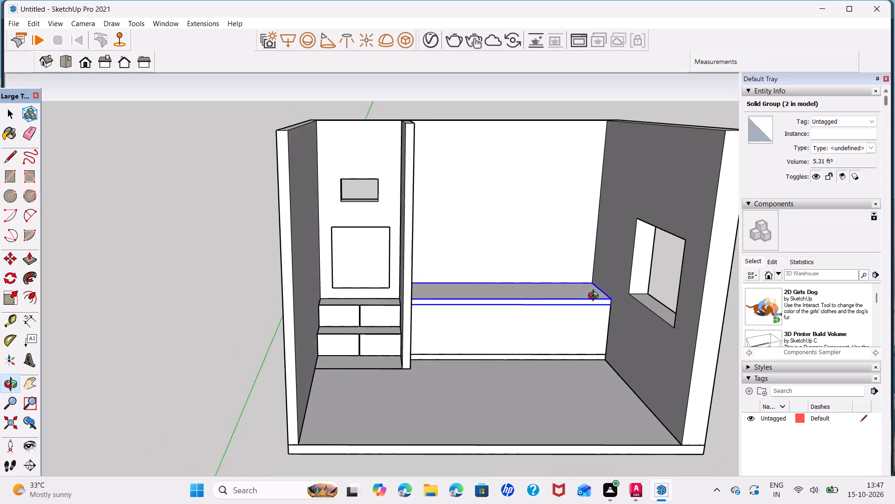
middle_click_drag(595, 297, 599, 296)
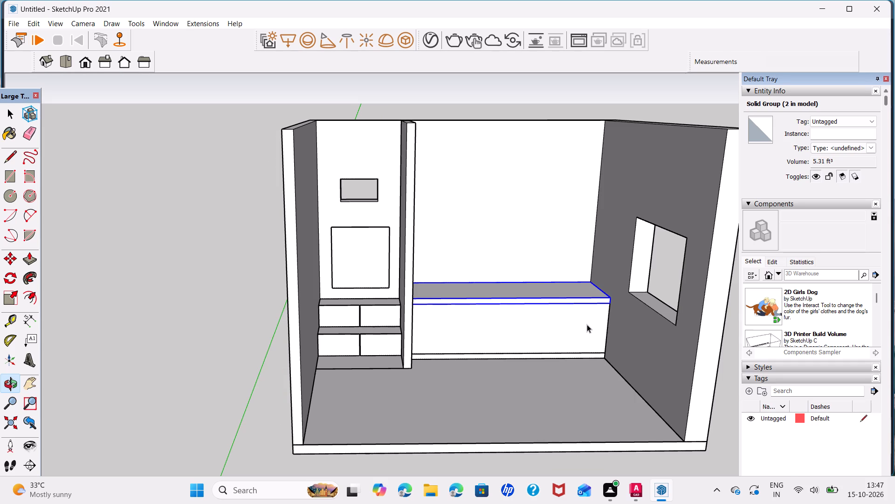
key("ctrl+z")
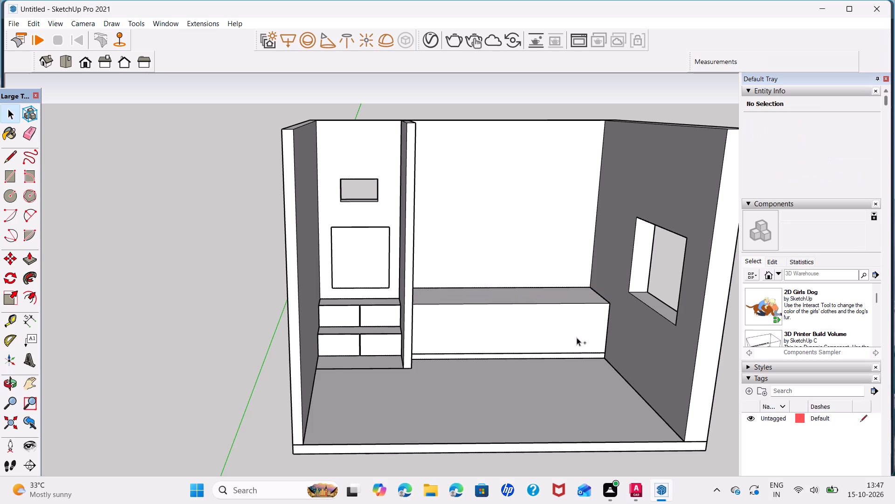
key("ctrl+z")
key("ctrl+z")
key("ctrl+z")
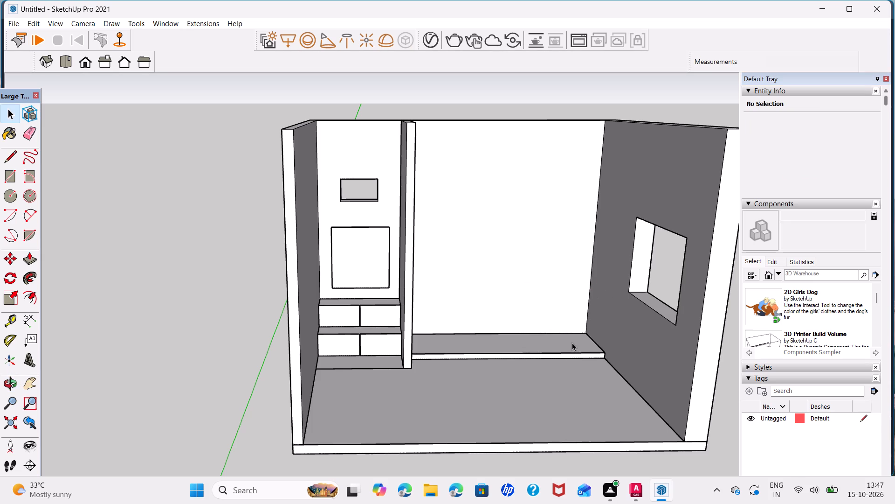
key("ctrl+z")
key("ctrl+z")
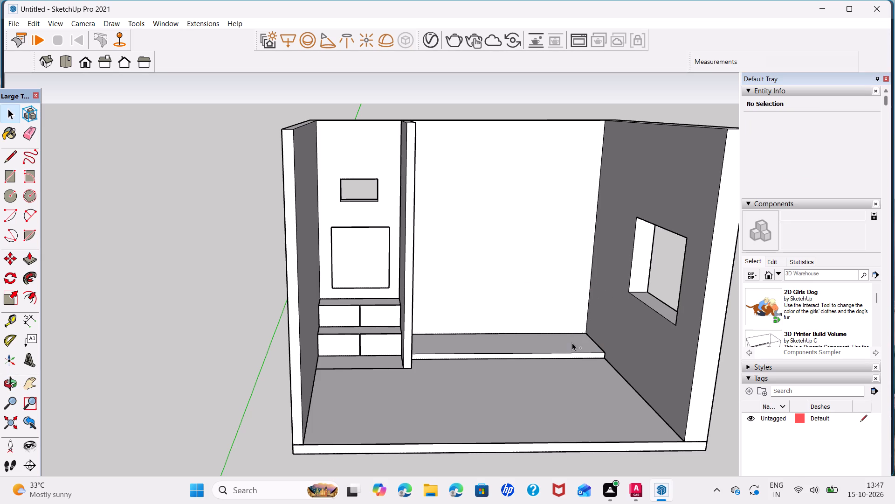
Undo the grouping and the Push/Pull of the base slab along the main back wall, keeping its flat floor outline.
key("ctrl+z")
key("ctrl+z")
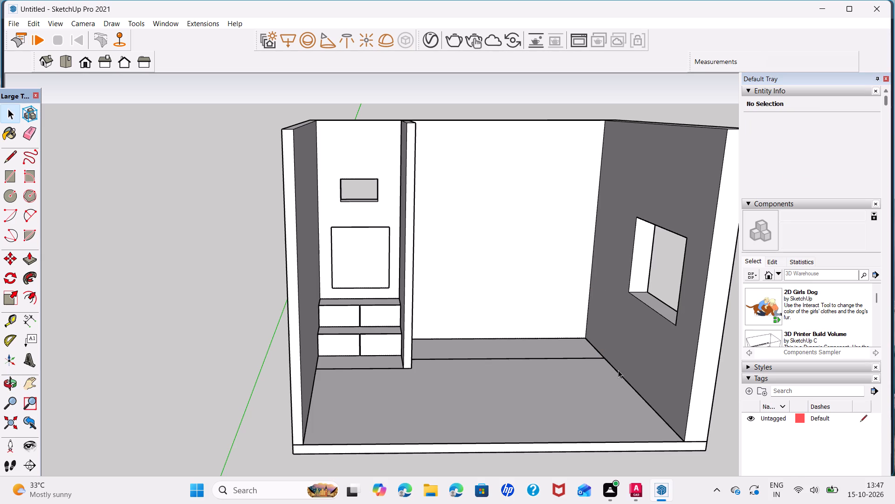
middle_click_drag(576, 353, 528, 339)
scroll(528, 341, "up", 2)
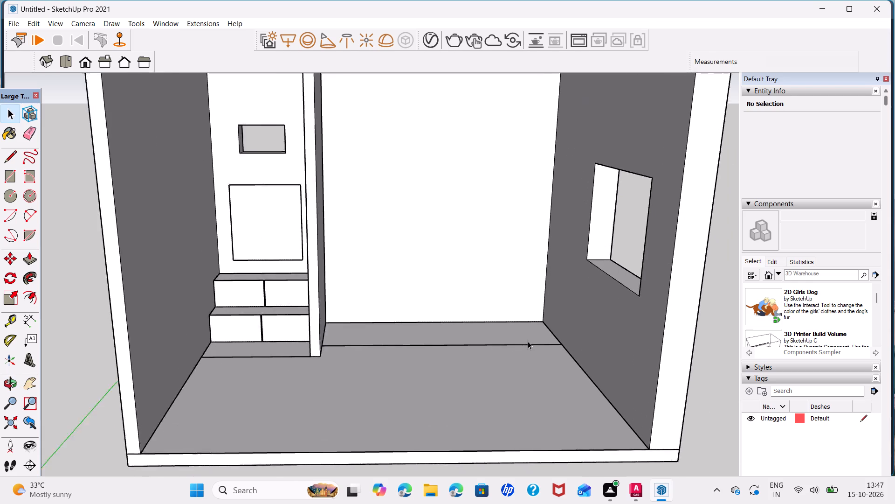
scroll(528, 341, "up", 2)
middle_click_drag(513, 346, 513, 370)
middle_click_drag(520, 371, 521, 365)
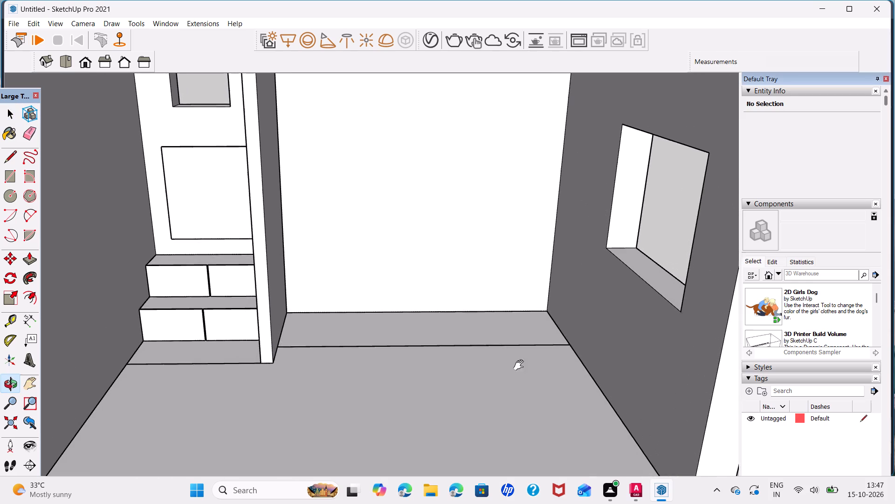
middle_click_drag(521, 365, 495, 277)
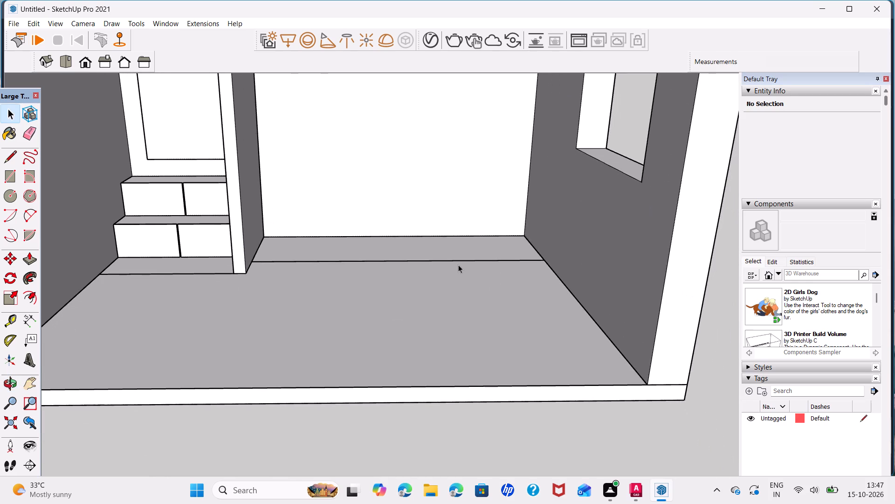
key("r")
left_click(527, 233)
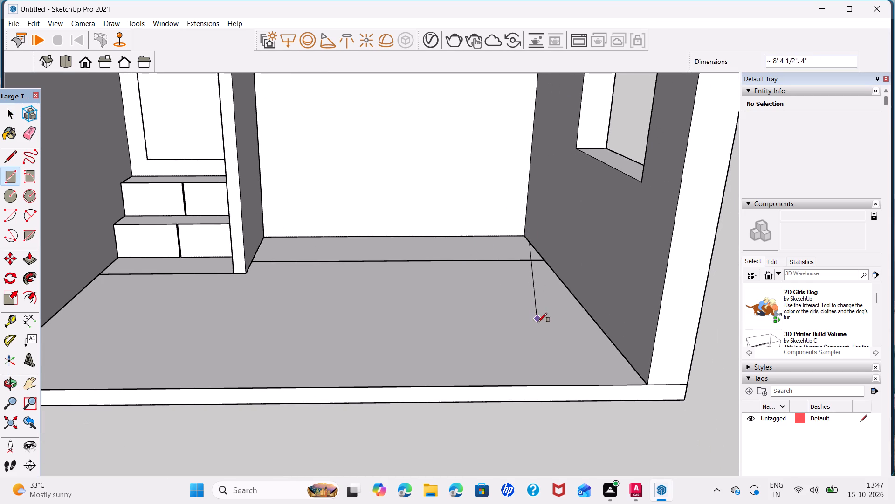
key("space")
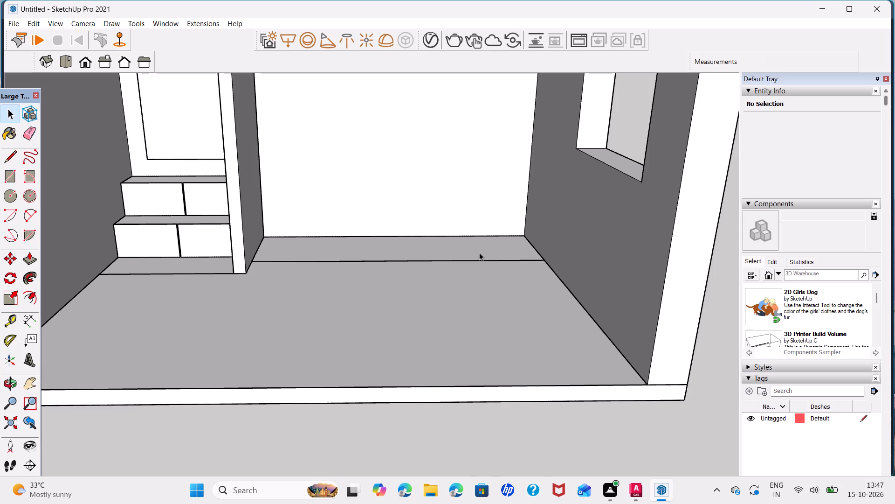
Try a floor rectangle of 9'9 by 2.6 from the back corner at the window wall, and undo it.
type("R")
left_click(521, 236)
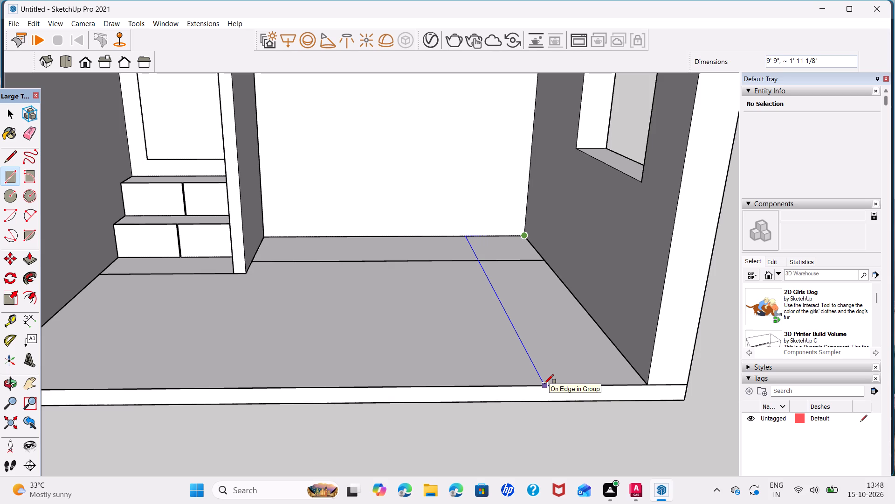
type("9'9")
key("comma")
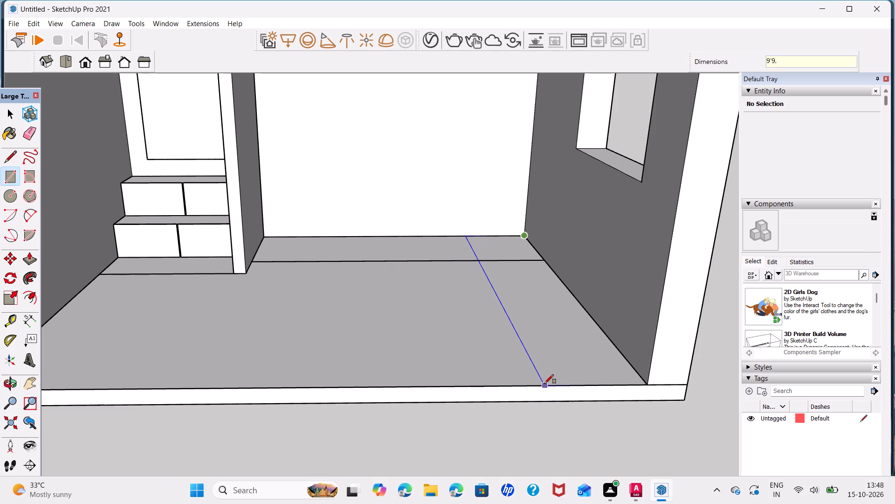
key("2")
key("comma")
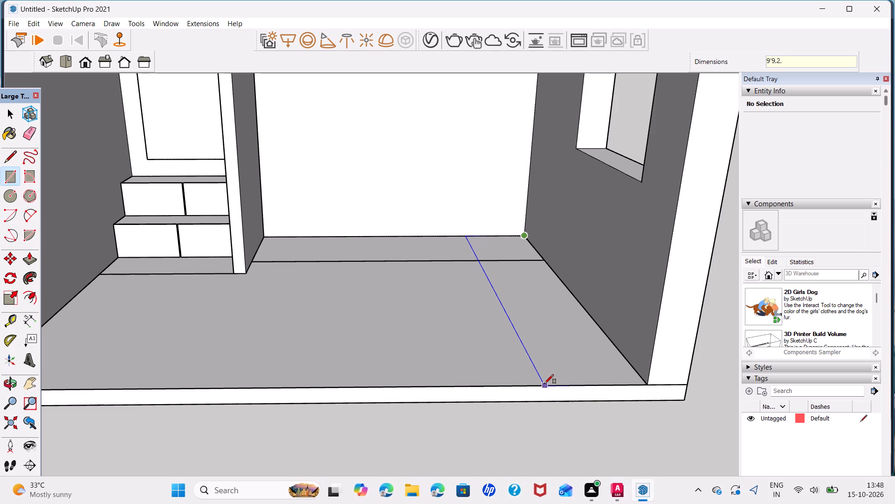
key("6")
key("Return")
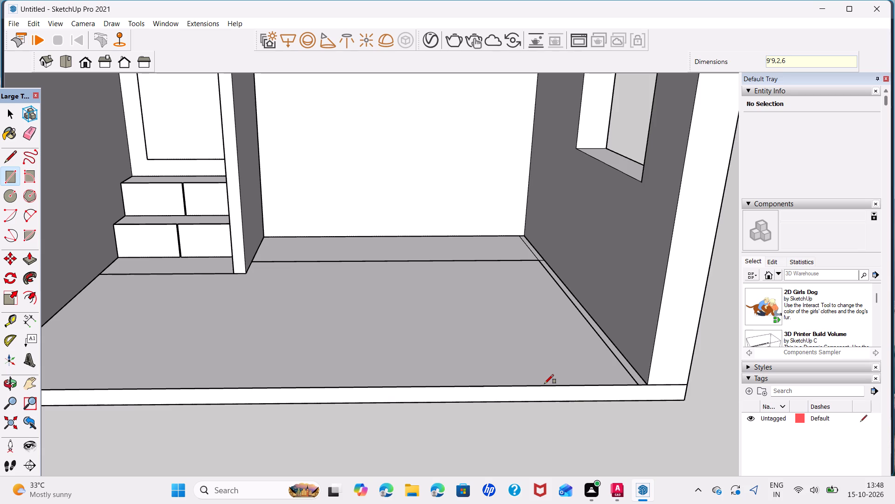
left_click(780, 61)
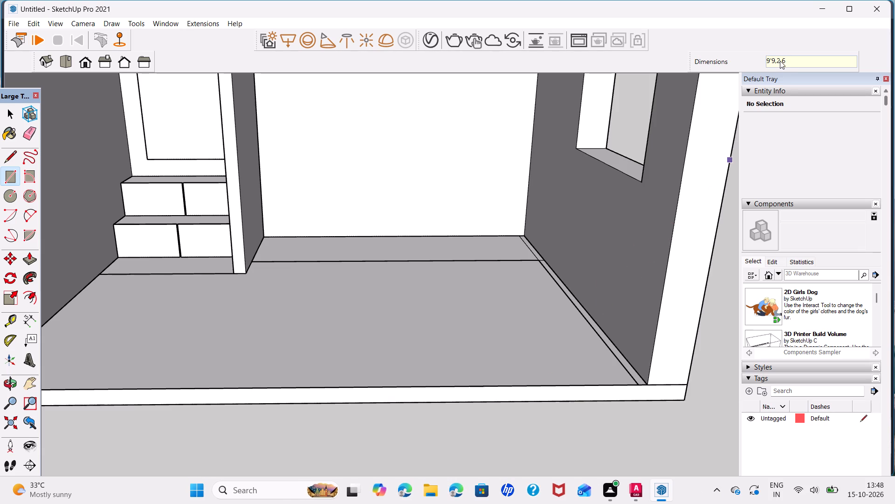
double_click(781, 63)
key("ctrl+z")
Draw a 9'9" by 2'6" rectangle on the floor along the window wall, starting from the back corner.
left_click(525, 238)
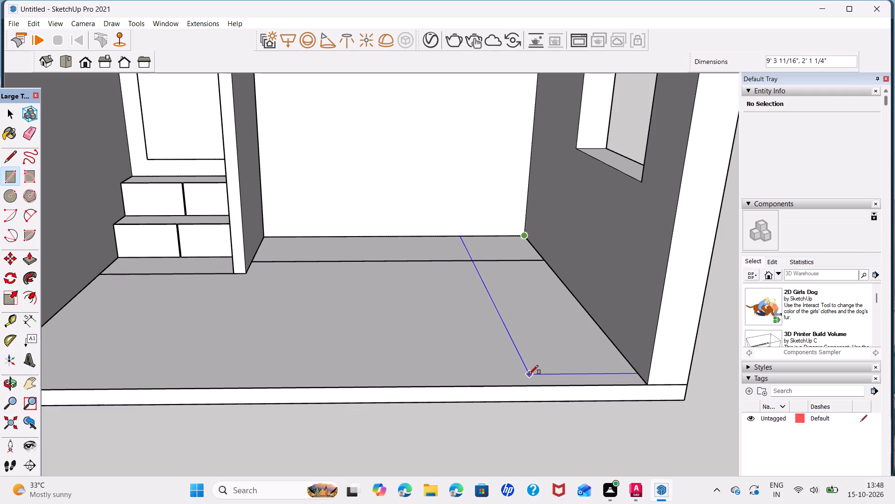
type("9'9,2'")
key("6")
key("Return")
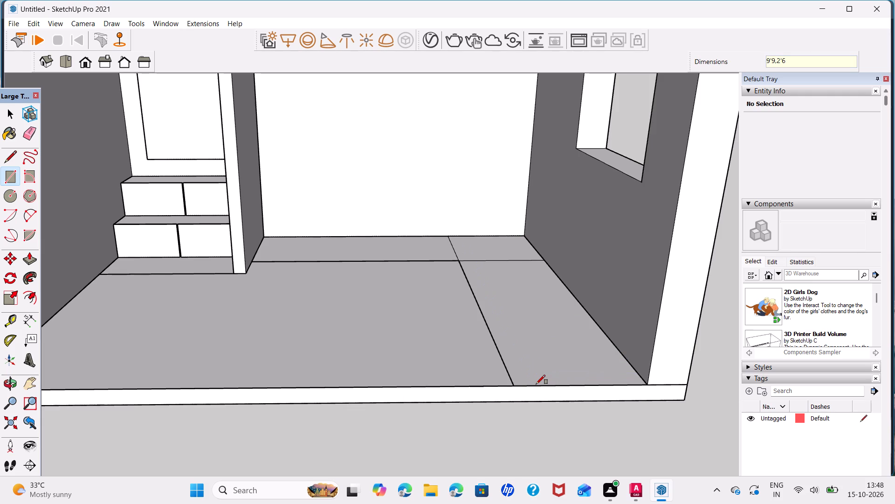
key("space")
Delete the two edges crossing the corner where the floor strips overlap, merging them into one L-shaped face.
middle_click_drag(492, 307, 491, 358)
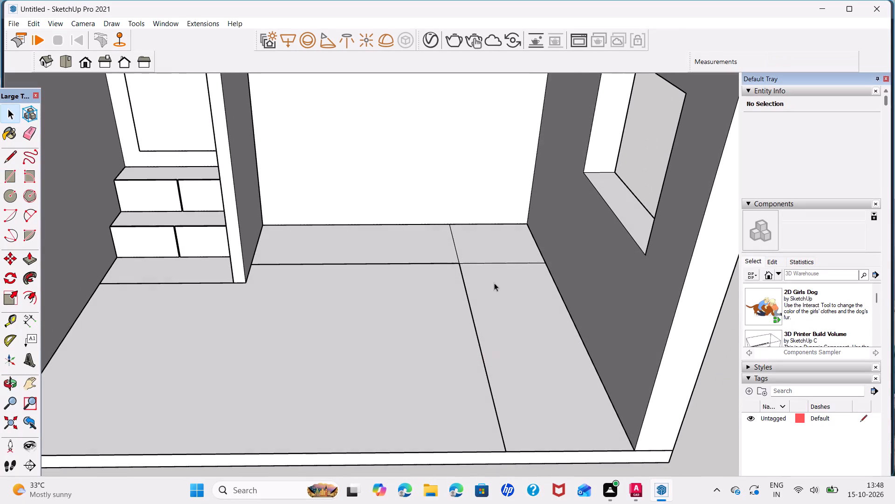
left_click(507, 267)
left_click(507, 267)
left_click(509, 265)
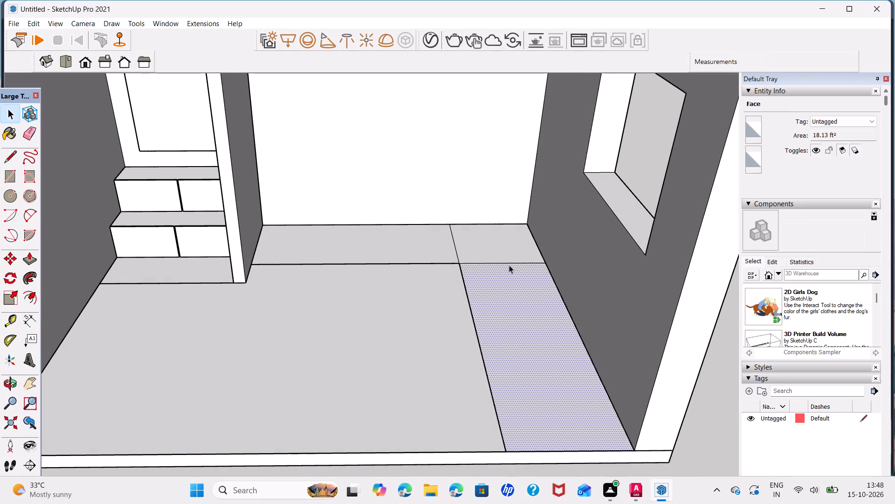
left_click(509, 263)
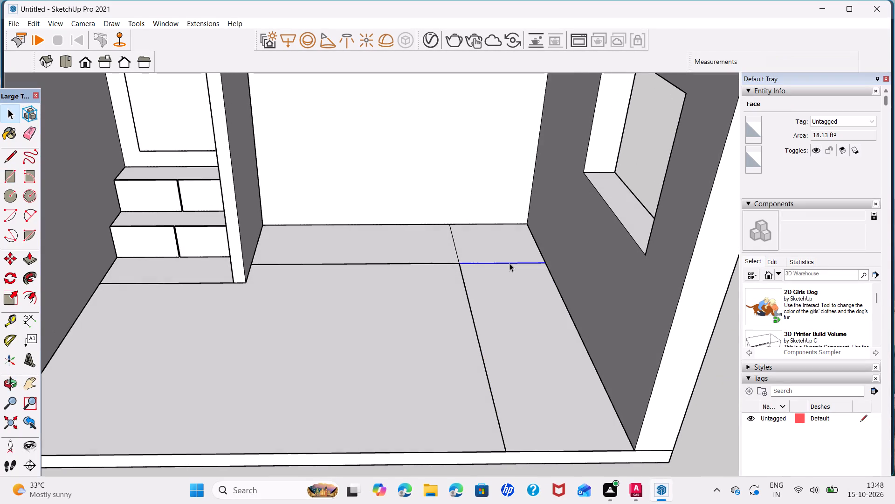
key("Delete")
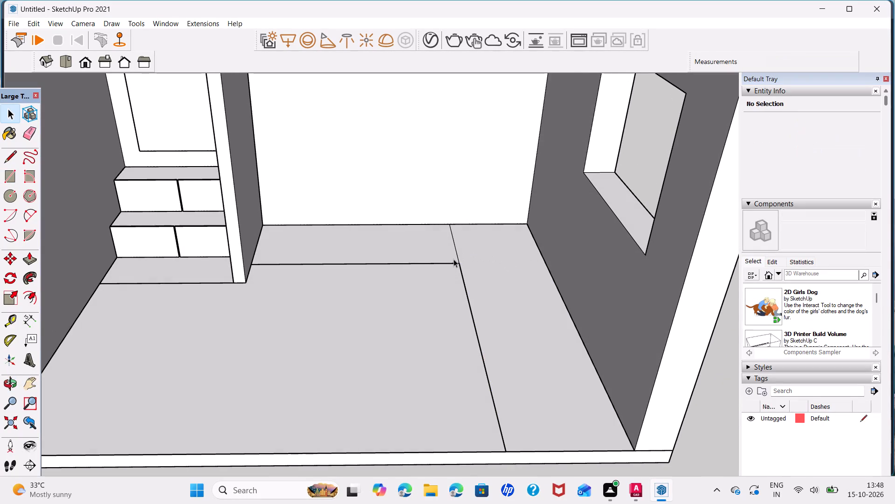
left_click(456, 246)
key("Delete")
Push/Pull the L-shaped floor face up by 2" as the base slab.
left_click(473, 257)
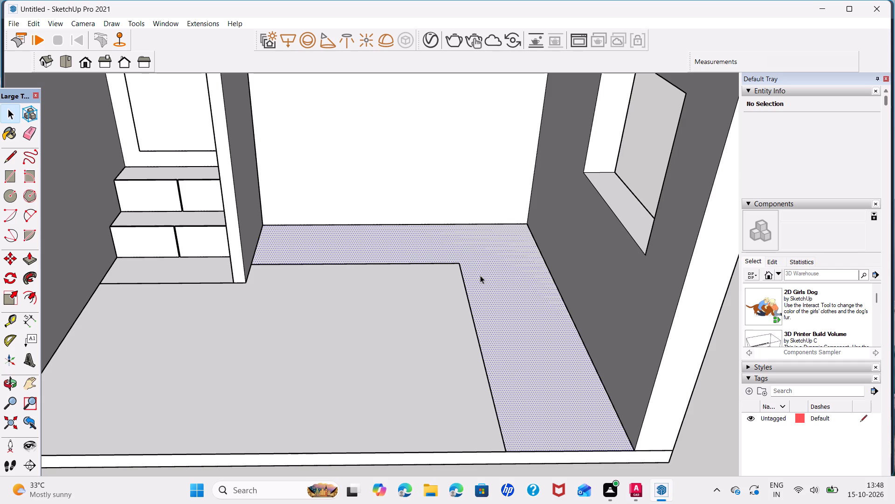
key("p")
left_click(480, 275)
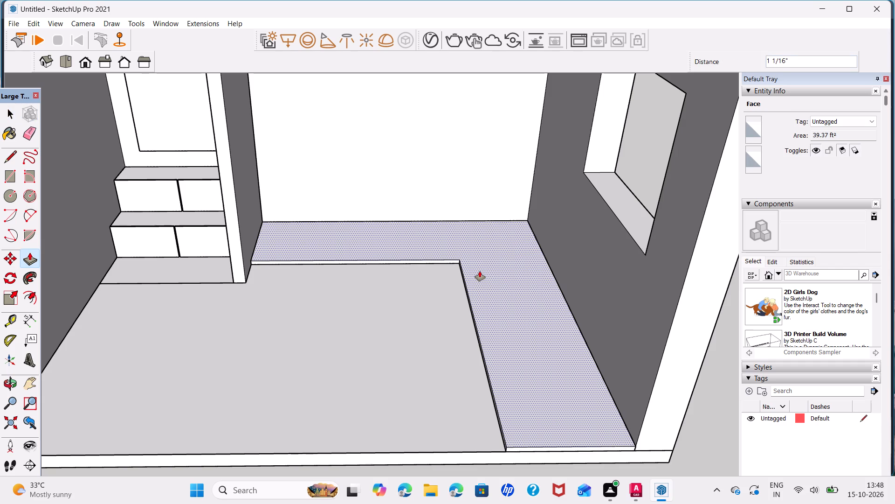
key("2")
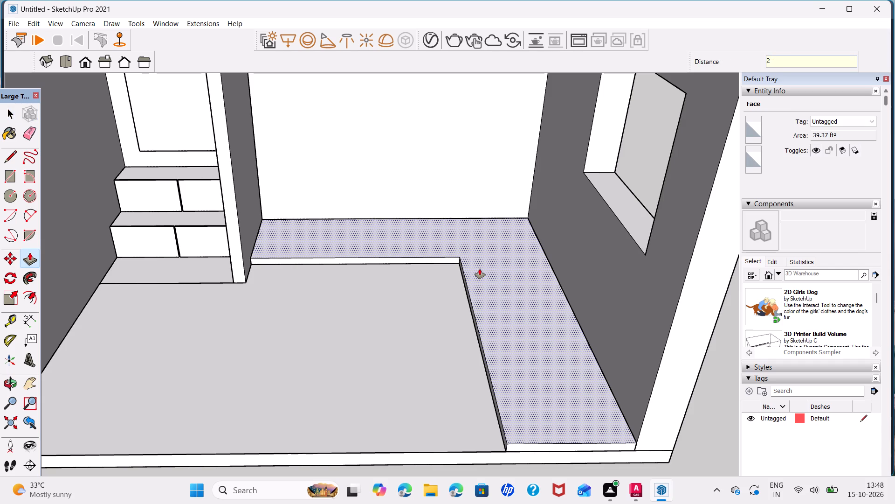
key("Return")
key("space")
Select the whole L-shaped base slab and make it a group.
triple_click(505, 301)
right_click(505, 301)
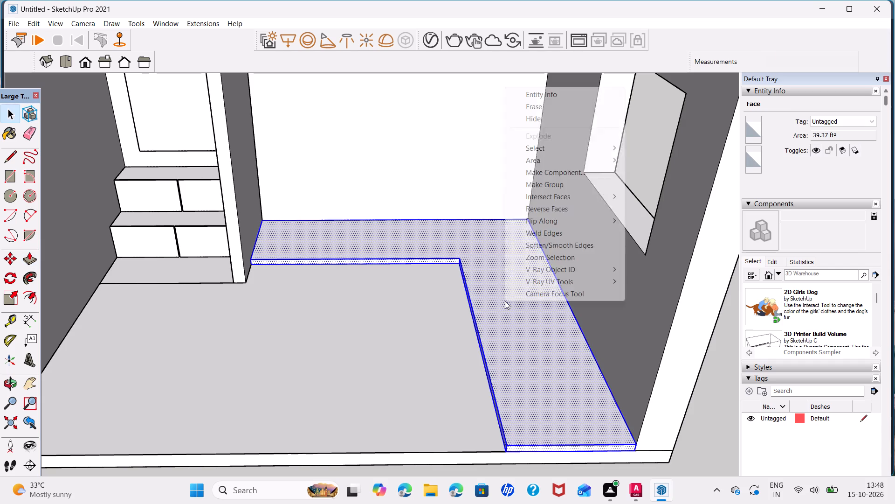
left_click(575, 183)
key("space")
Draw two rectangles over the slab's top, 8'6" by 2'6" along the back wall and 2'6" by 7'3" along the window wall.
key("r")
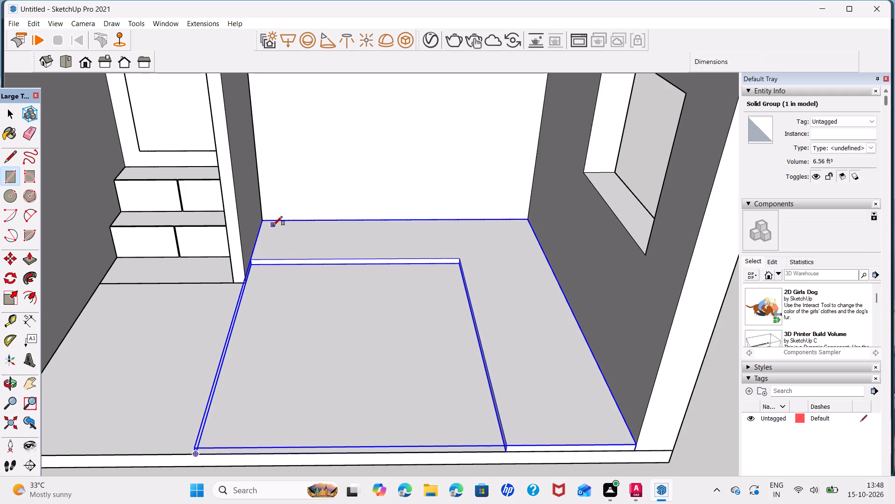
left_click(261, 221)
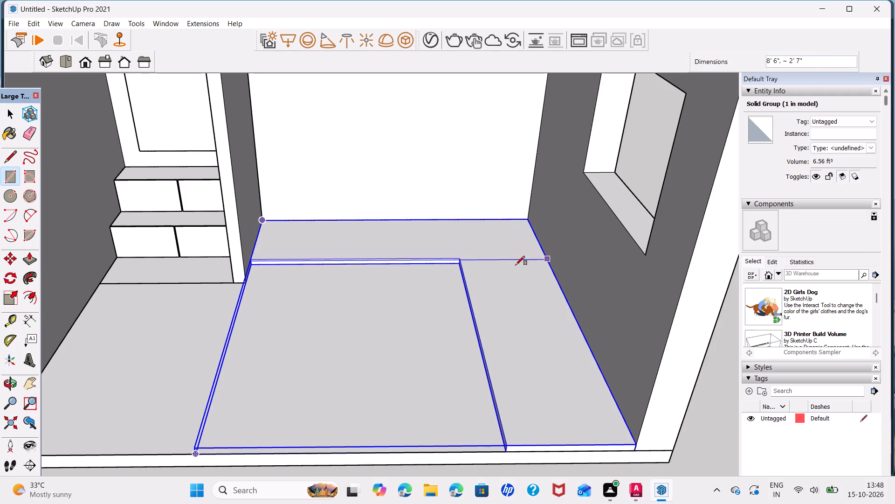
left_click(548, 257)
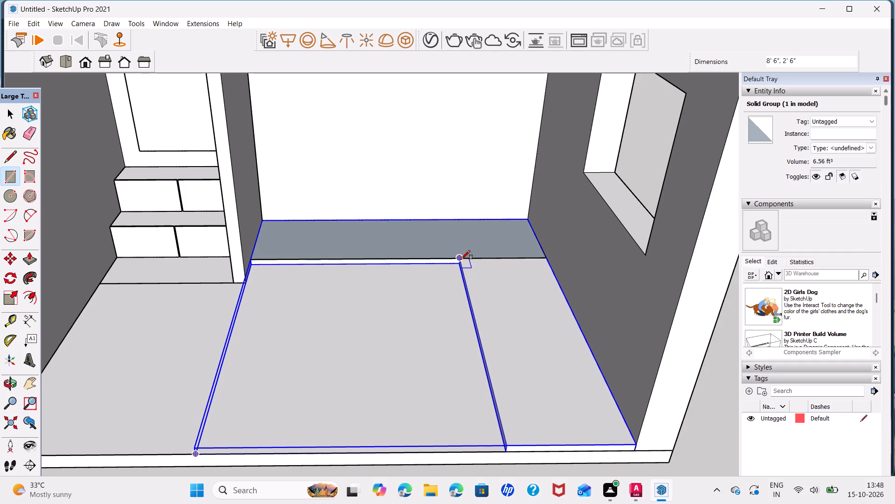
left_click(461, 259)
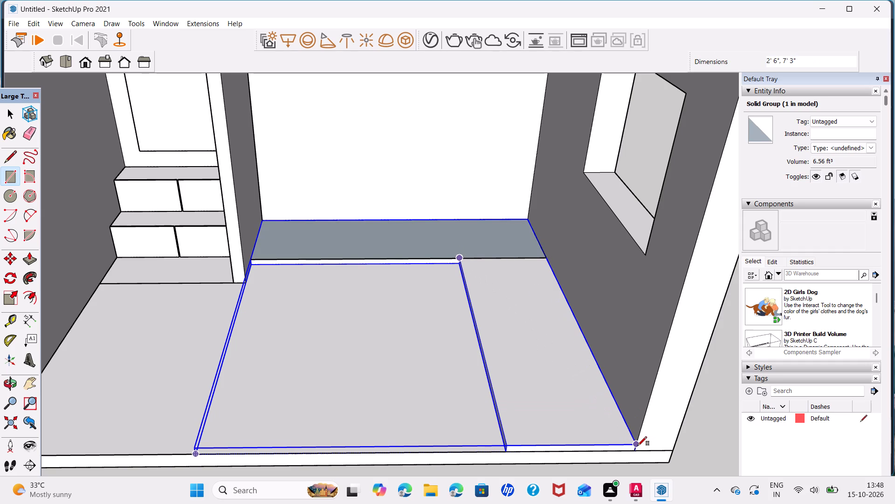
left_click(638, 446)
key("space")
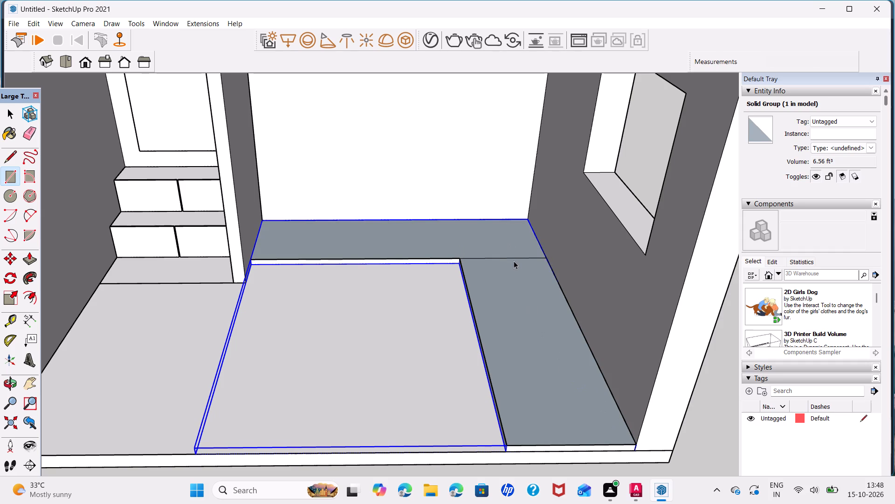
Delete the shared edge between the two rectangles on the slab to form one L-shaped face.
left_click(514, 260)
left_click(514, 260)
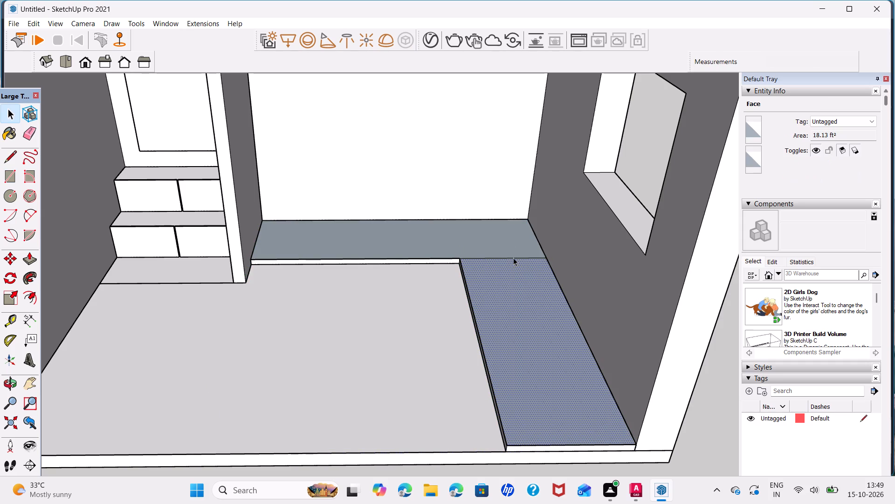
left_click(513, 258)
key("Delete")
Reverse the L-shaped face on top of the base slab.
scroll(469, 309, "down", 2)
right_click(503, 304)
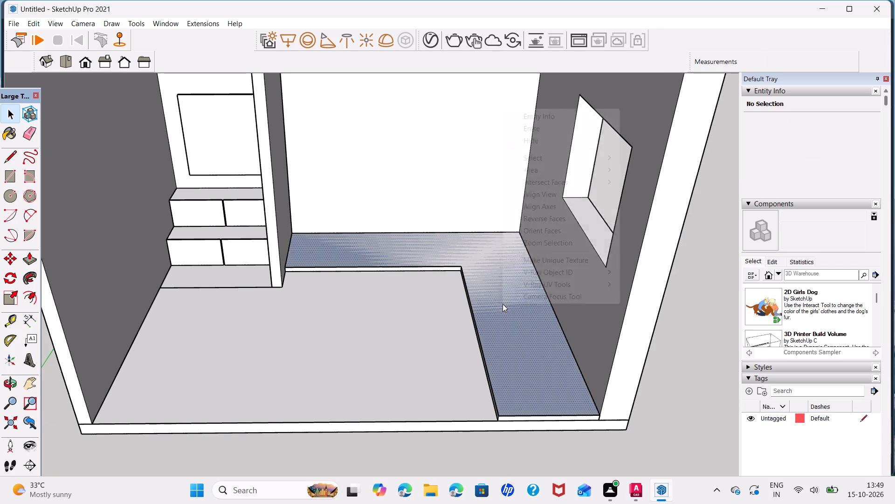
left_click(560, 215)
Push/Pull the L-shaped face above the base slab up by 2'.
scroll(501, 280, "up", 2)
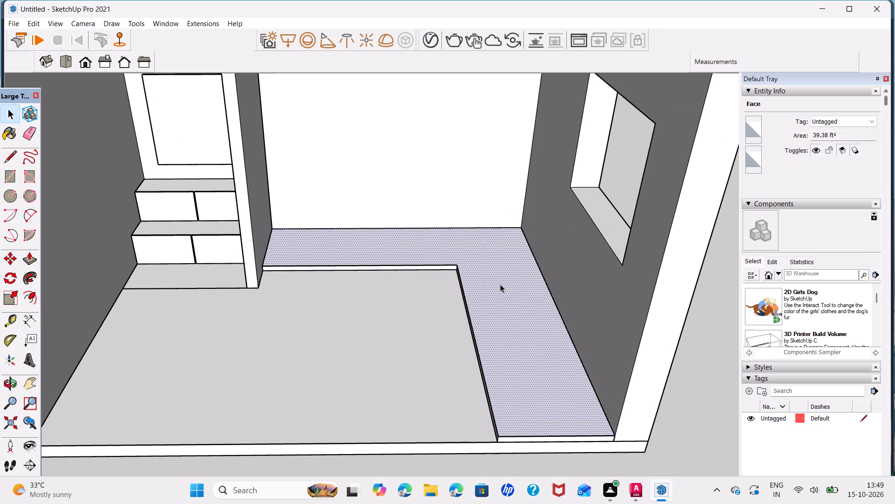
key("p")
left_click(500, 284)
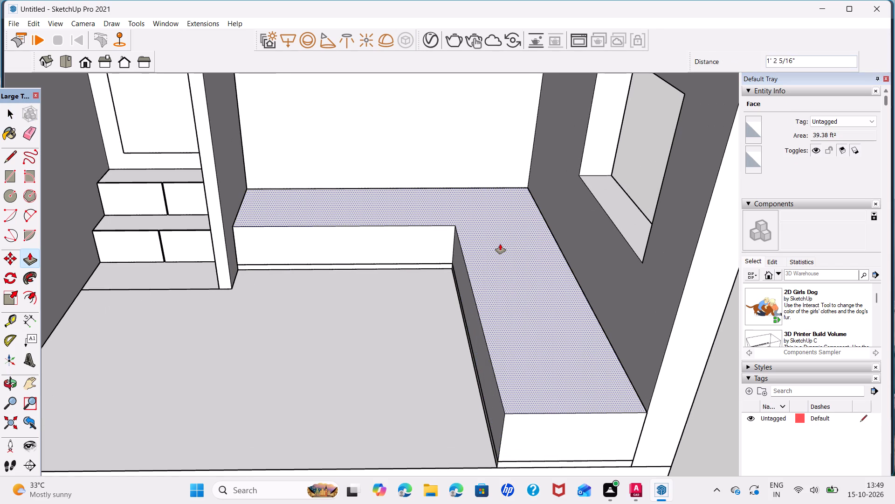
type("2'")
key("Return")
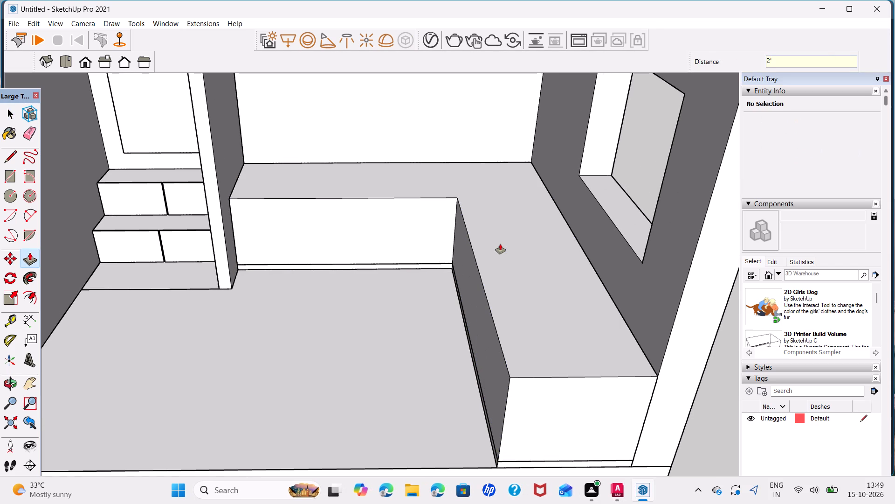
key("space")
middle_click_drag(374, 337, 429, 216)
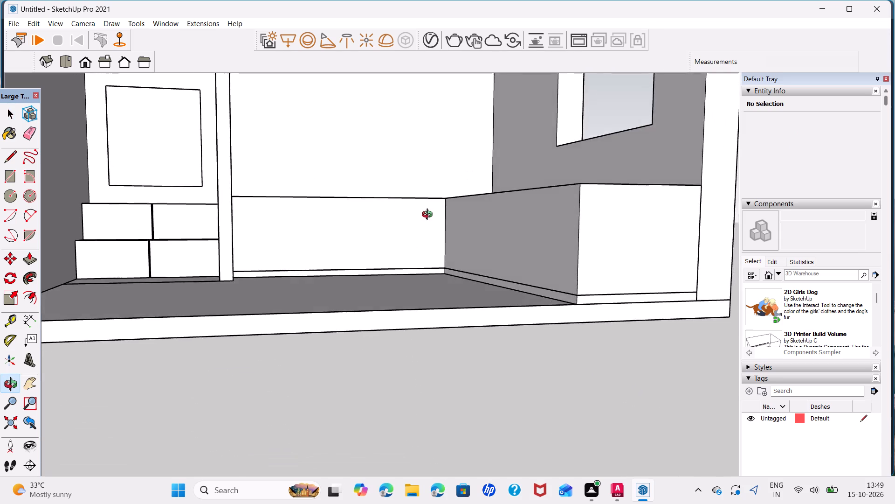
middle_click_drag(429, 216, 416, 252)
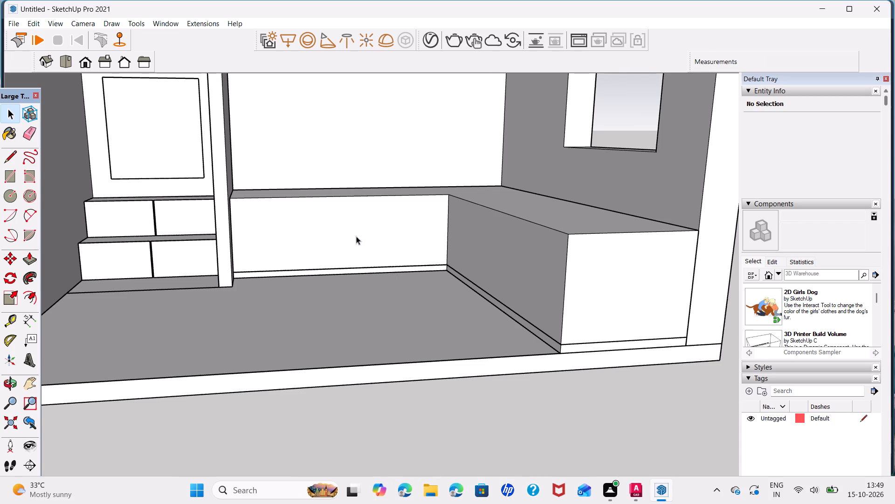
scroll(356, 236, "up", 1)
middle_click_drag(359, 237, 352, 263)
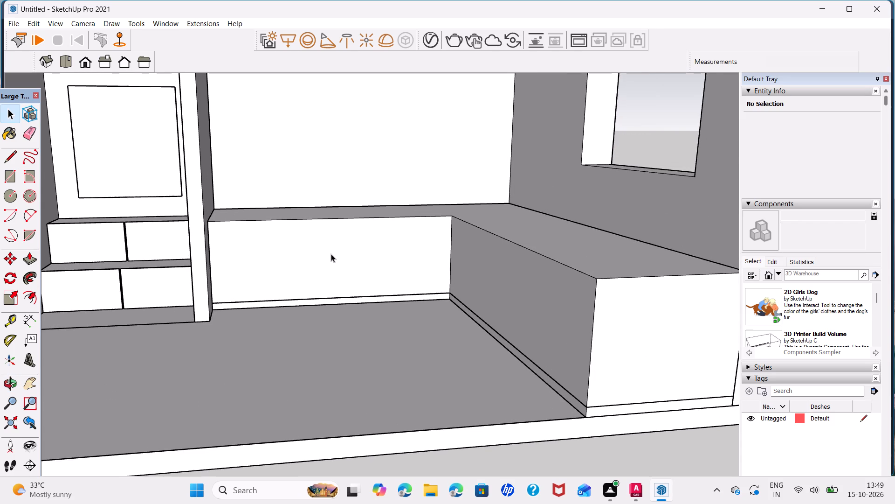
Select the whole L-shaped cabinet body above the base slab and make it a group.
scroll(331, 254, "up", 2)
triple_click(262, 294)
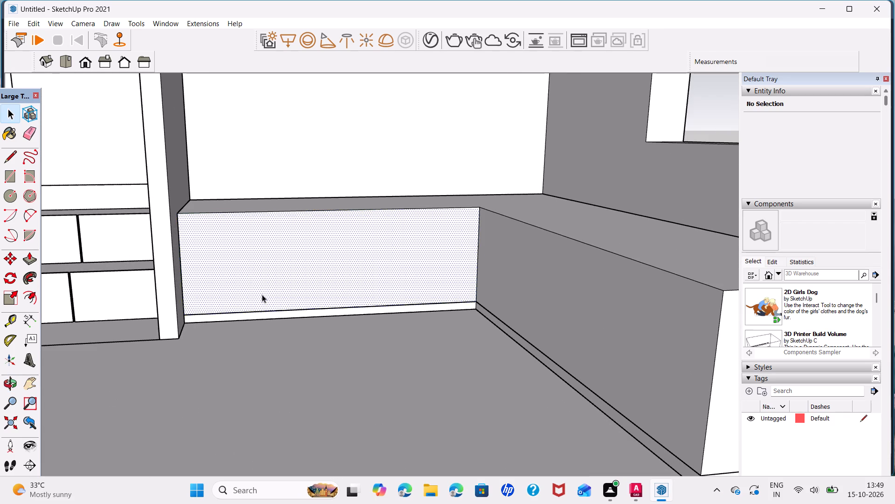
right_click(262, 294)
left_click(363, 177)
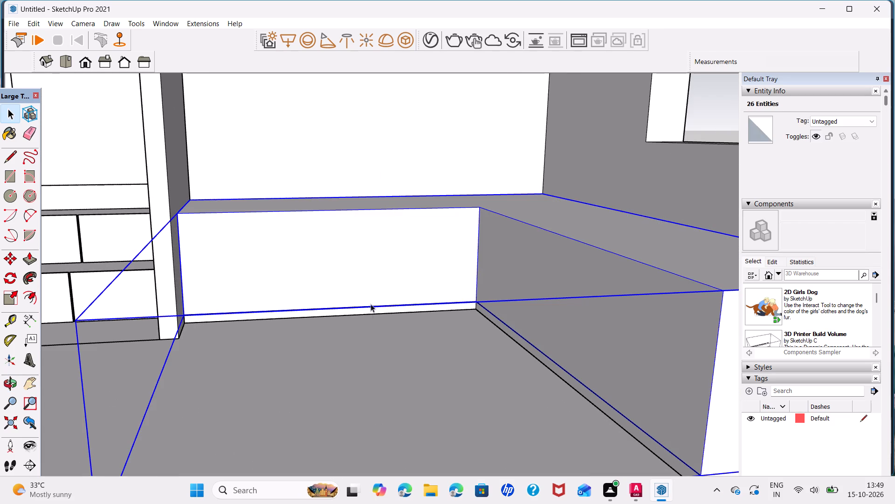
Copy the L-shaped base slab group straight up 2'2" so it forms the countertop on the cabinet body.
left_click(375, 311)
left_click(375, 311)
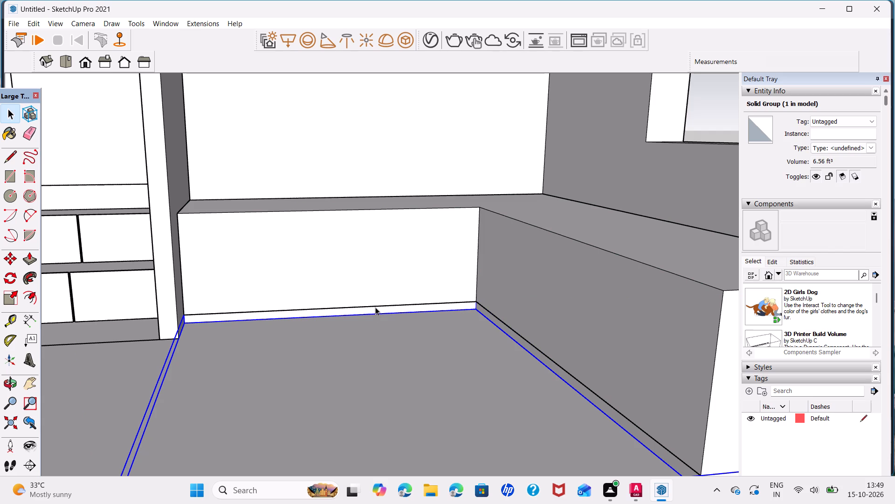
key("m")
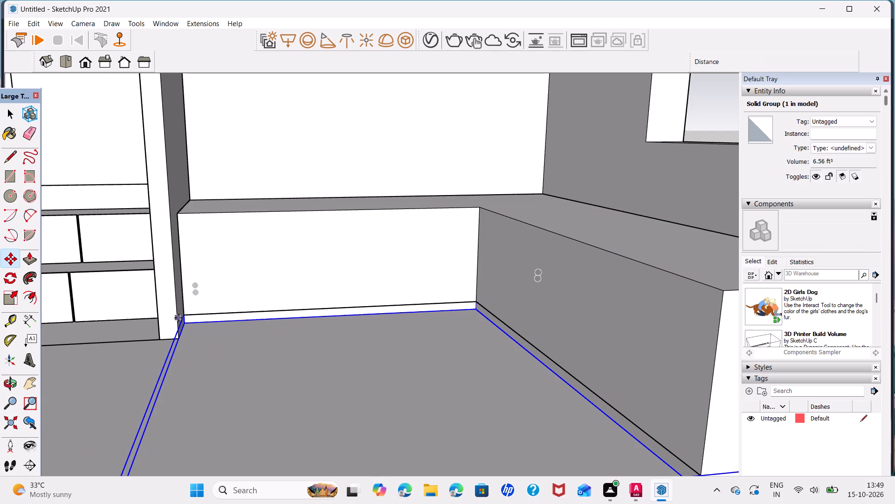
left_click(183, 323)
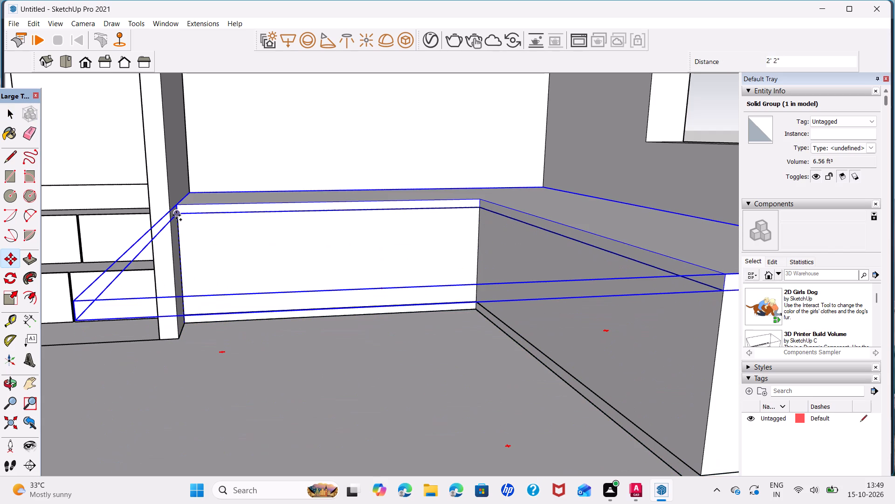
left_click(176, 215)
key("space")
left_click(329, 441)
scroll(350, 376, "down", 4)
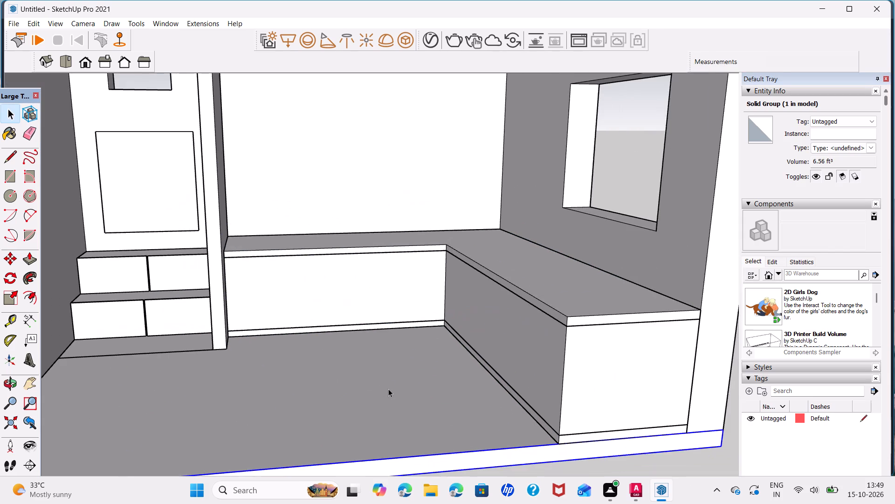
Copy the L-shaped cabinet body group straight up about 7'1" as an overhead cabinet along the back and window walls.
middle_click_drag(388, 389, 352, 381)
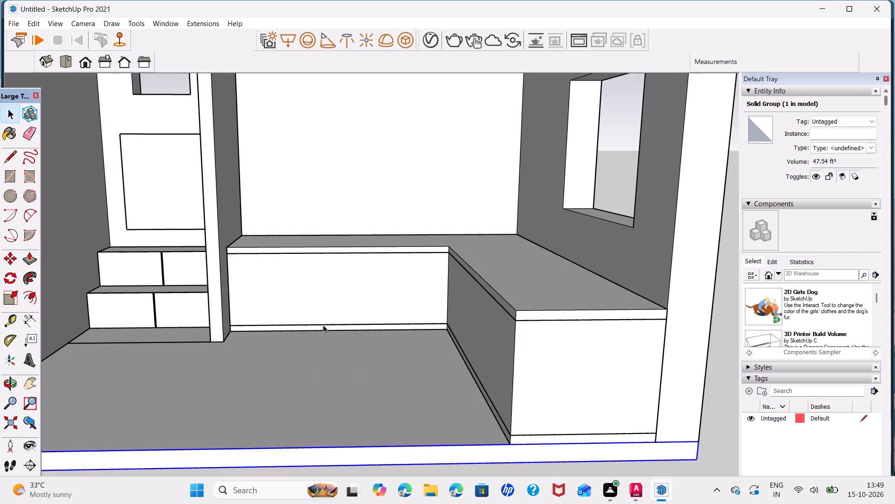
scroll(283, 296, "up", 3)
middle_click_drag(284, 309, 290, 355)
scroll(230, 339, "up", 3)
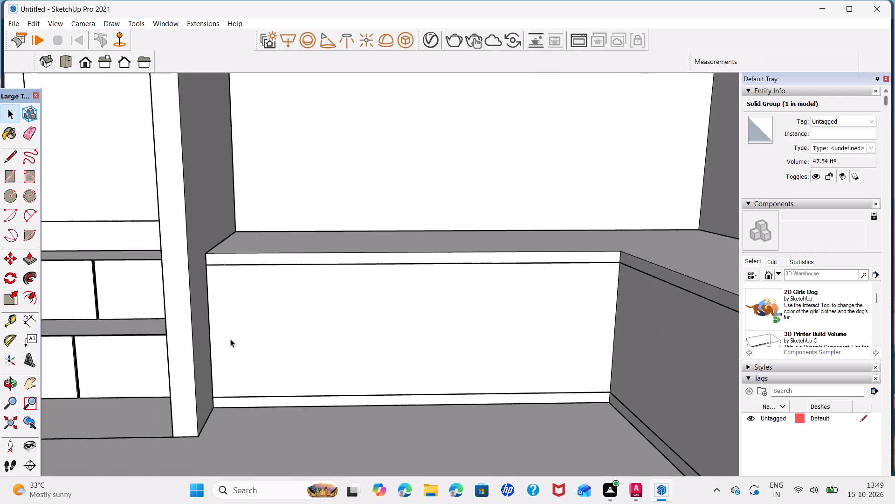
scroll(313, 348, "down", 9)
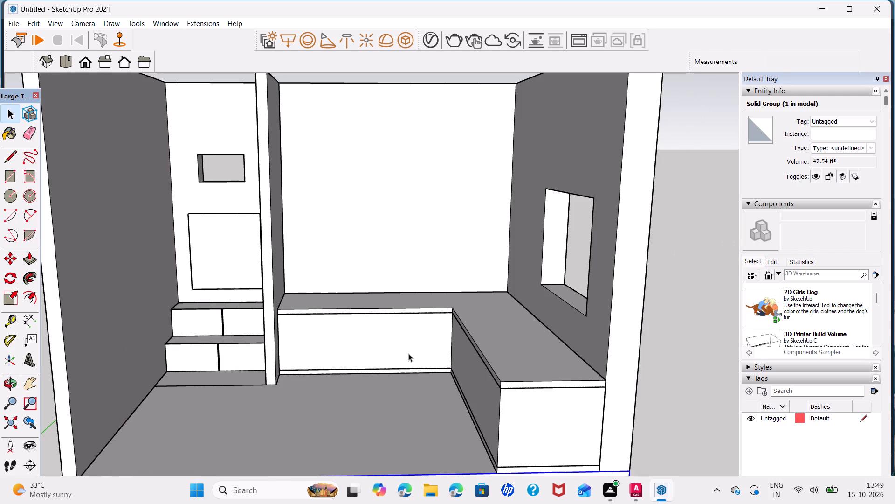
left_click(408, 353)
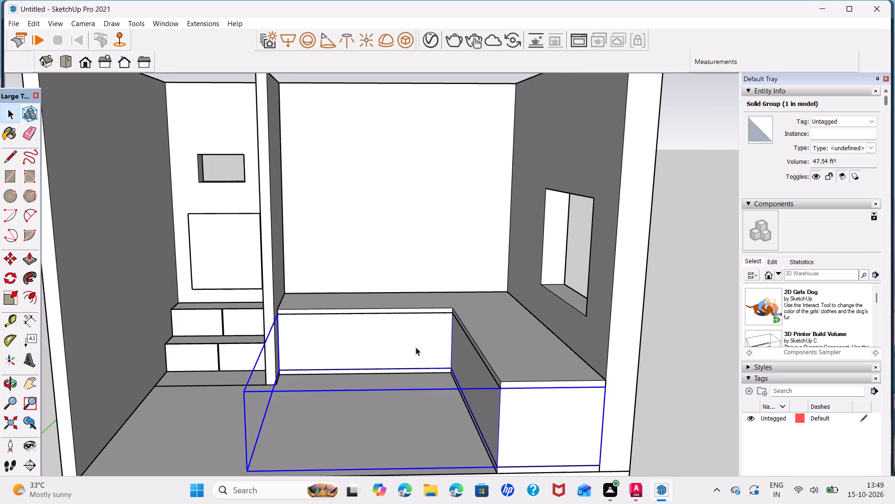
key("m")
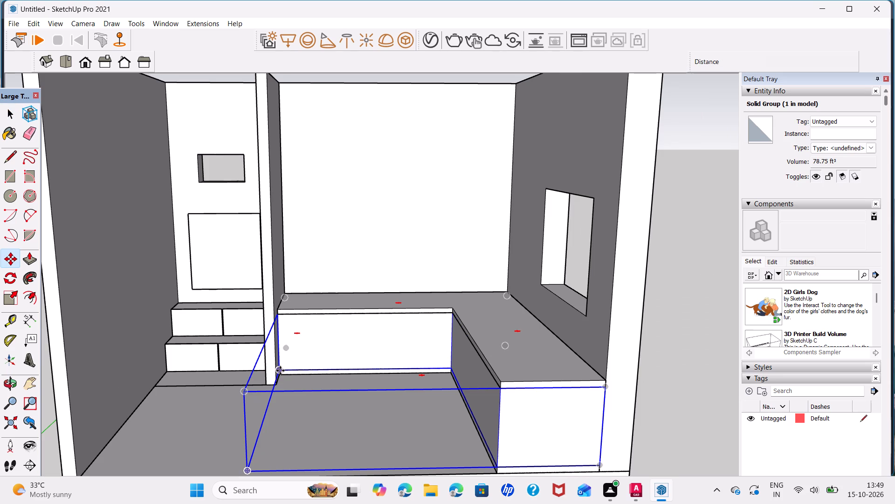
left_click(280, 371)
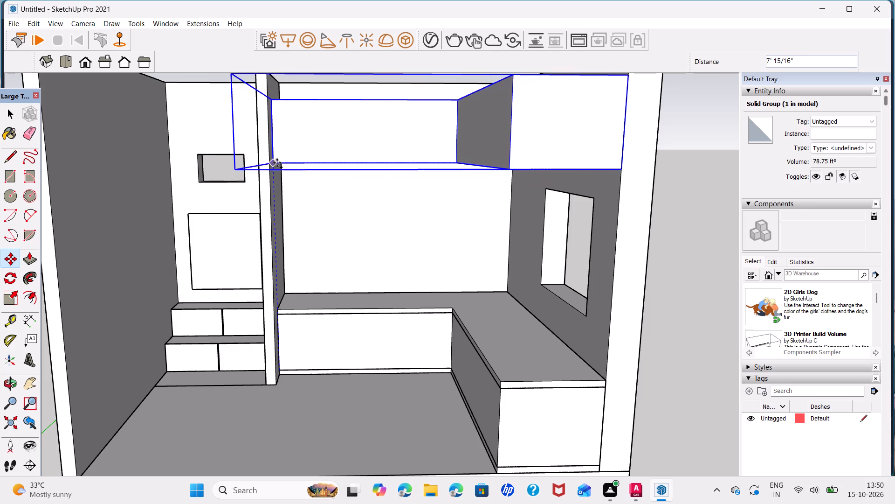
left_click(277, 163)
key("space")
left_click(730, 283)
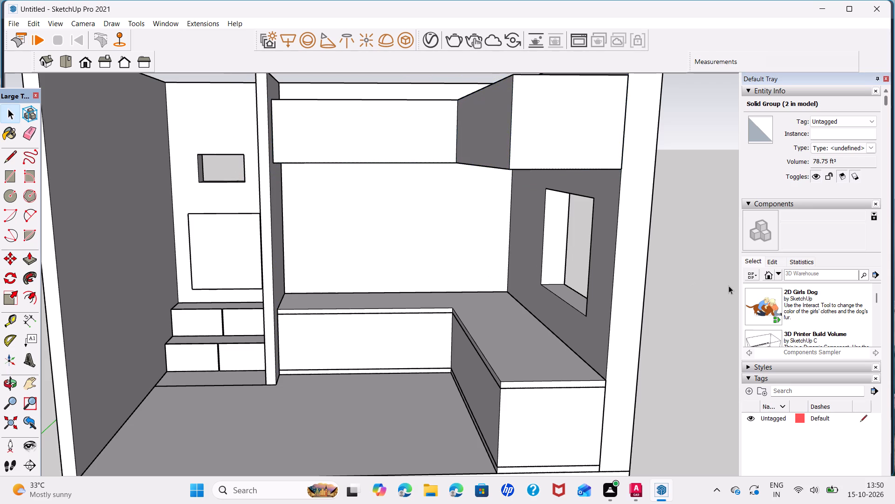
Examine the room and the overhead cabinet from outside, above and in front.
scroll(500, 287, "down", 4)
middle_click_drag(482, 307, 617, 287)
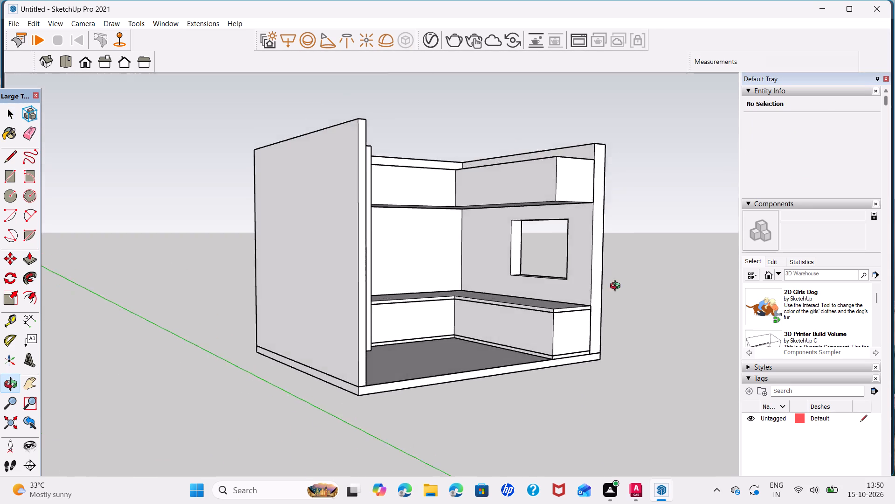
middle_click_drag(617, 287, 248, 412)
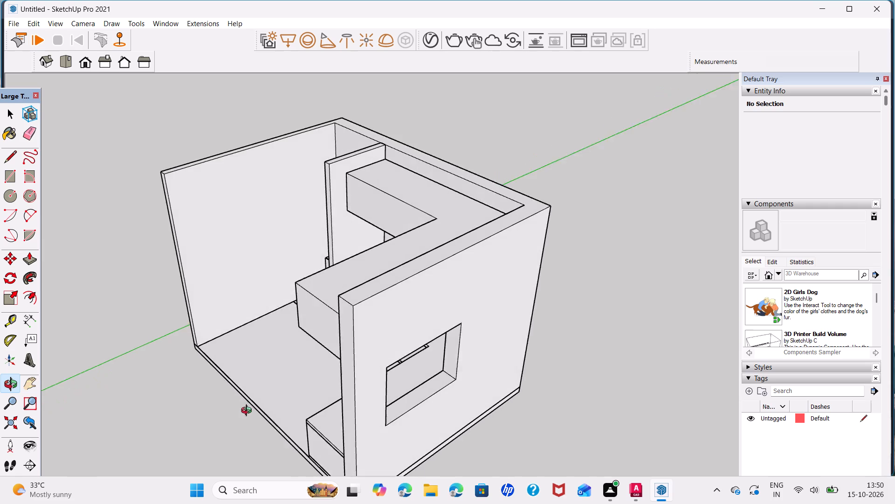
middle_click_drag(248, 412, 503, 234)
scroll(371, 196, "up", 4)
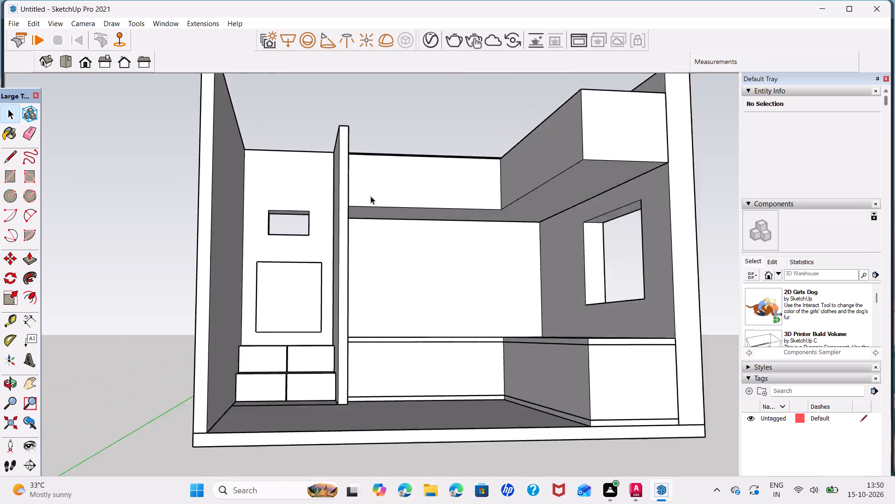
scroll(371, 196, "up", 2)
middle_click_drag(402, 231, 362, 306)
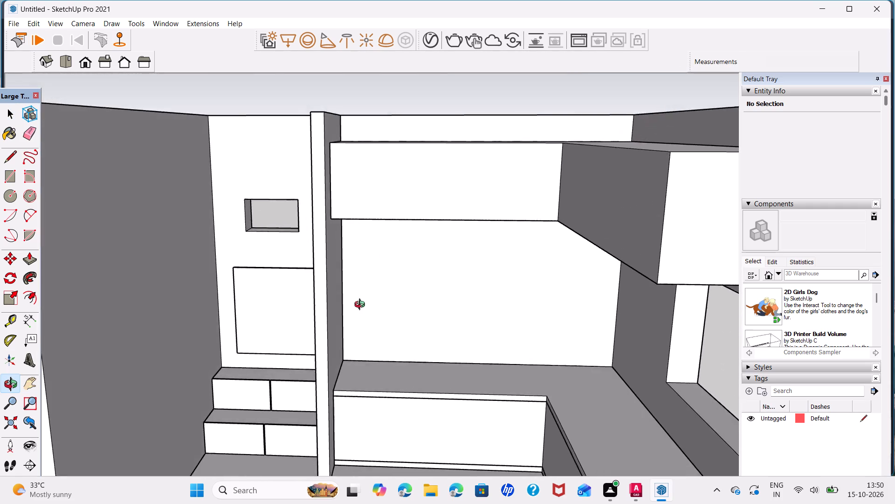
middle_click_drag(362, 306, 404, 206)
middle_click_drag(419, 419, 391, 321)
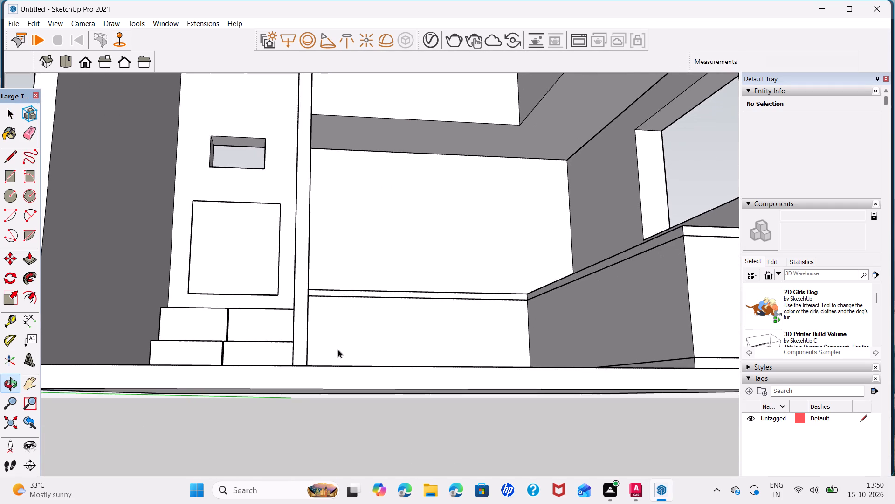
Inside the lower cabinet group, copy the back-wall front's partition-side vertical edge 6' to the inner corner, divided into 4 equal bays.
middle_click_drag(336, 328, 298, 388)
scroll(318, 367, "up", 3)
left_click(300, 360)
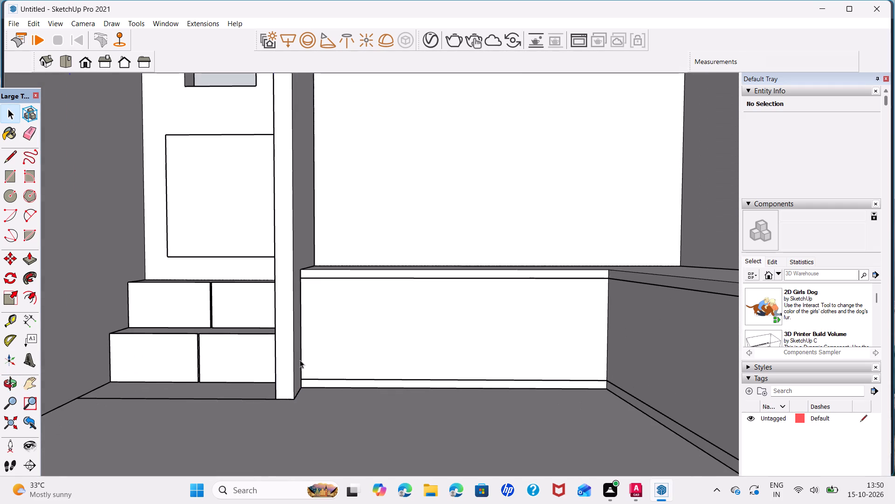
double_click(303, 360)
left_click(300, 358)
left_click(301, 358)
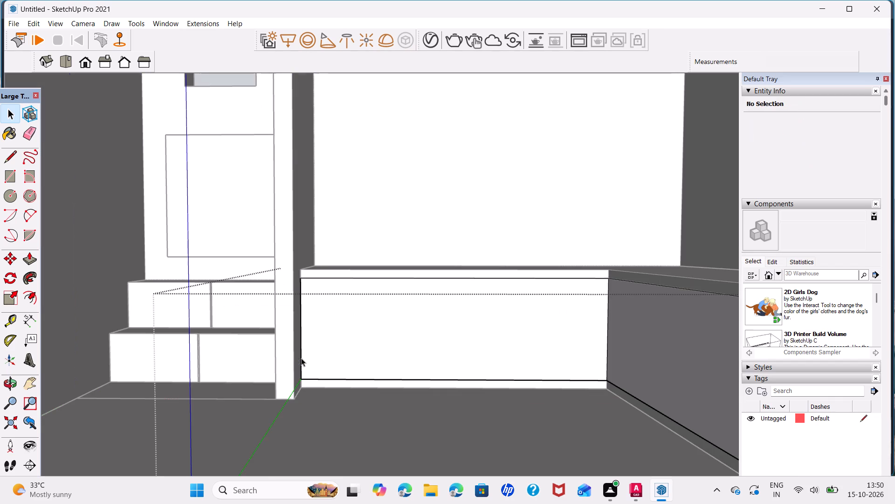
left_click(300, 370)
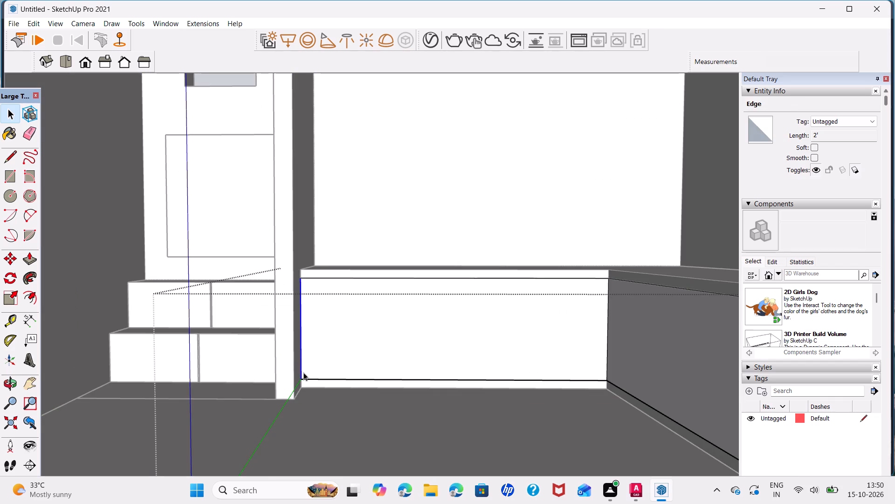
key("m")
left_click(302, 379)
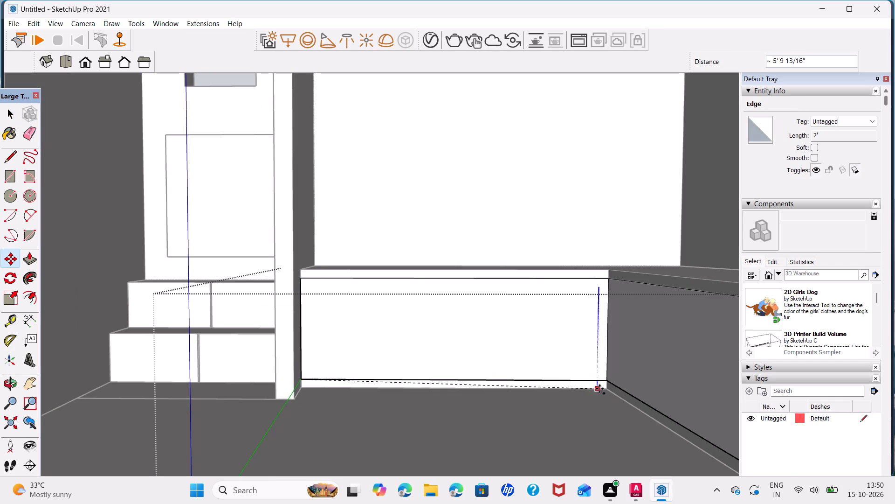
left_click(606, 379)
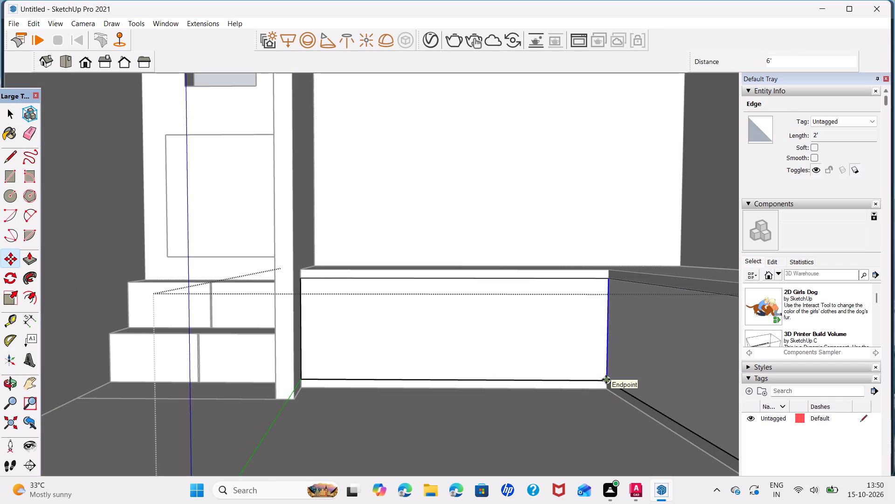
key("slash")
key("4")
key("Return")
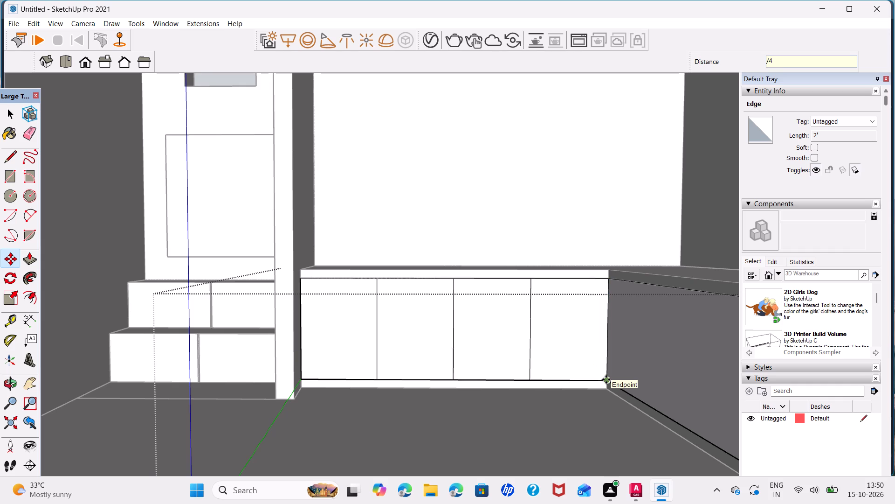
Copy the divider edge nearest the window wall 0.2" toward that wall, and copy the new edge 0.4" back toward the partition.
key("space")
scroll(529, 371, "up", 3)
left_click(530, 372)
key("m")
scroll(530, 372, "up", 2)
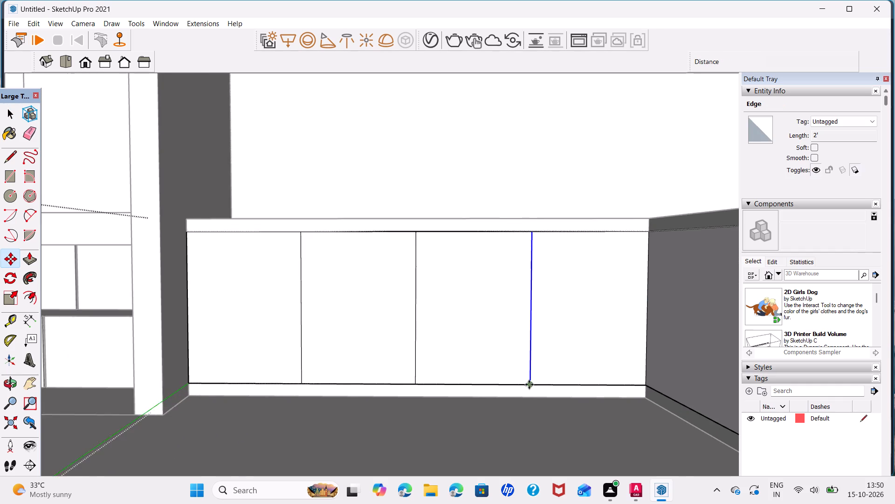
left_click(529, 388)
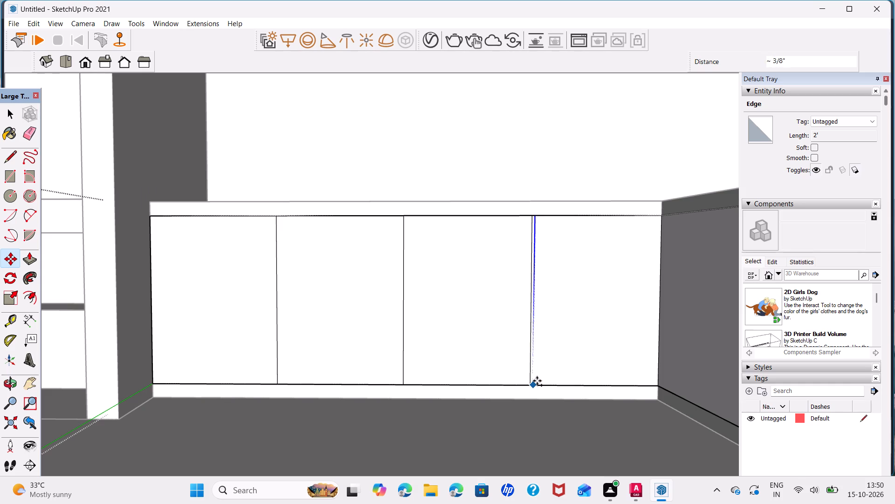
type("0.2")
key("Return")
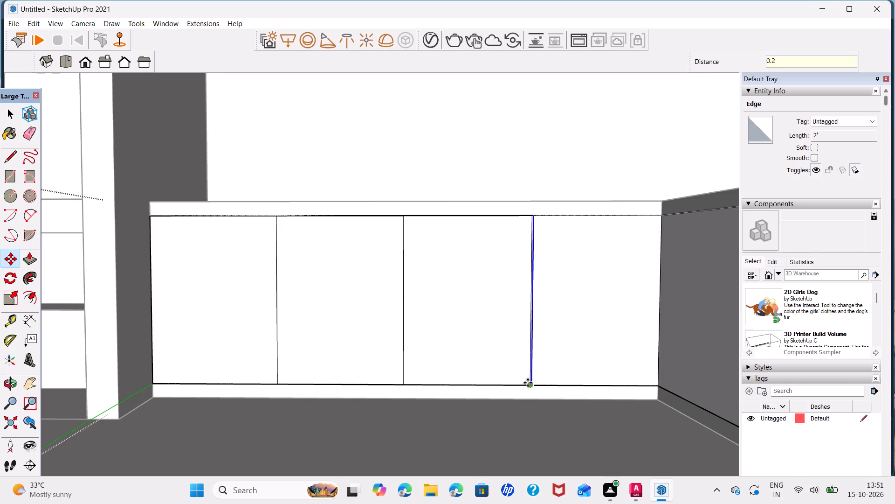
scroll(528, 383, "up", 7)
left_click(538, 388)
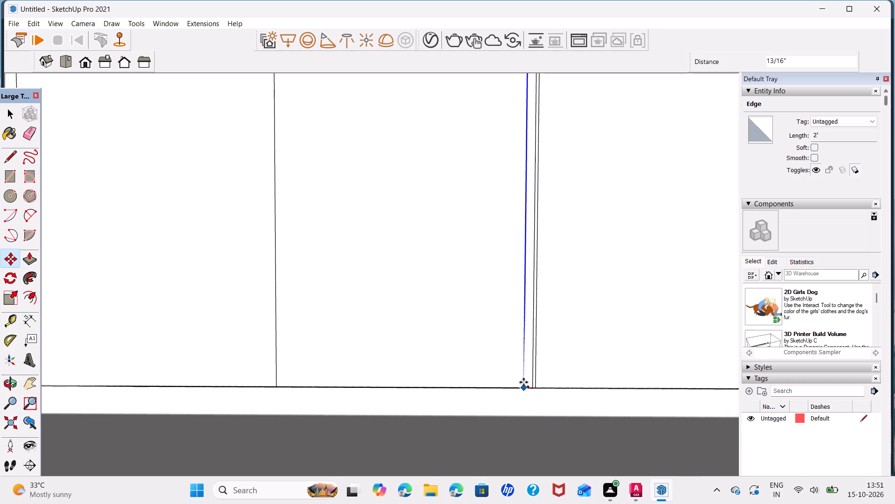
type("0.4")
key("Return")
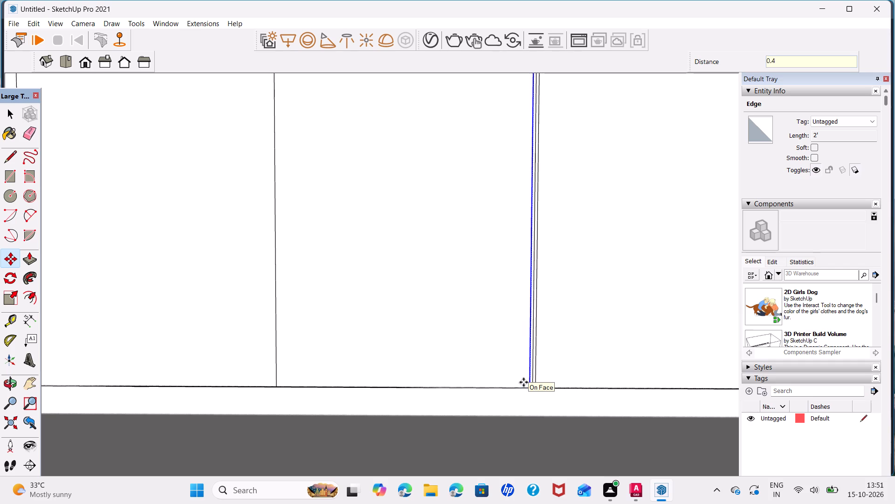
Delete the middle of the three closely spaced divider edges, leaving a single narrow gap strip.
key("space")
left_click(533, 385)
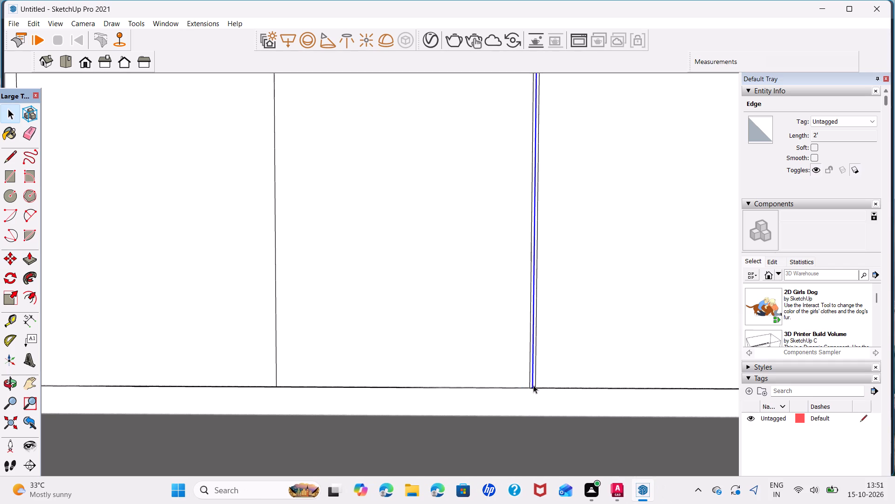
key("Delete")
Copy the narrow gap strip face 1'6" toward the partition, centred on the middle divider edge of the lower cabinet front.
left_click(532, 382)
scroll(532, 382, "up", 4)
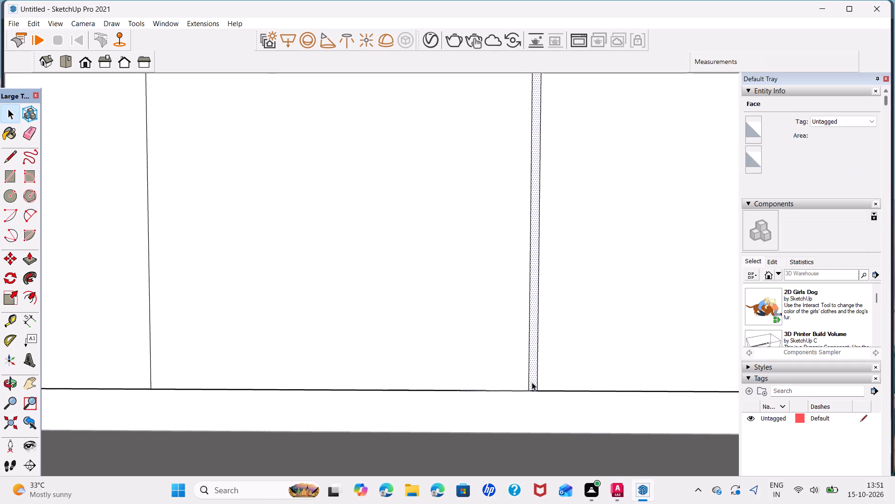
scroll(532, 382, "up", 5)
key("m")
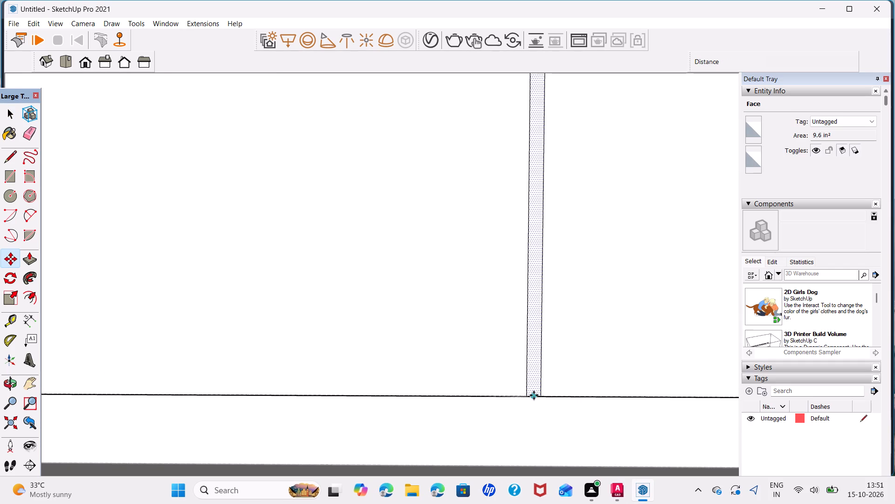
left_click(533, 394)
scroll(342, 356, "down", 10)
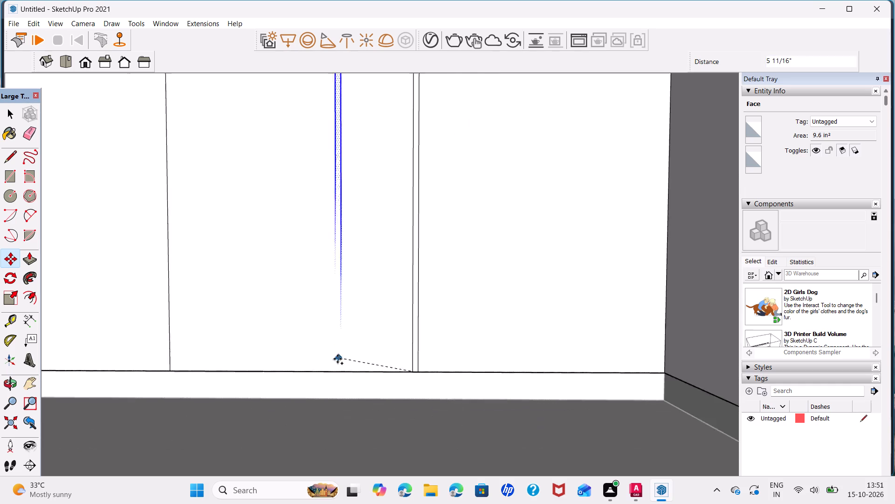
scroll(337, 359, "down", 1)
middle_click_drag(336, 359, 561, 403, "shift")
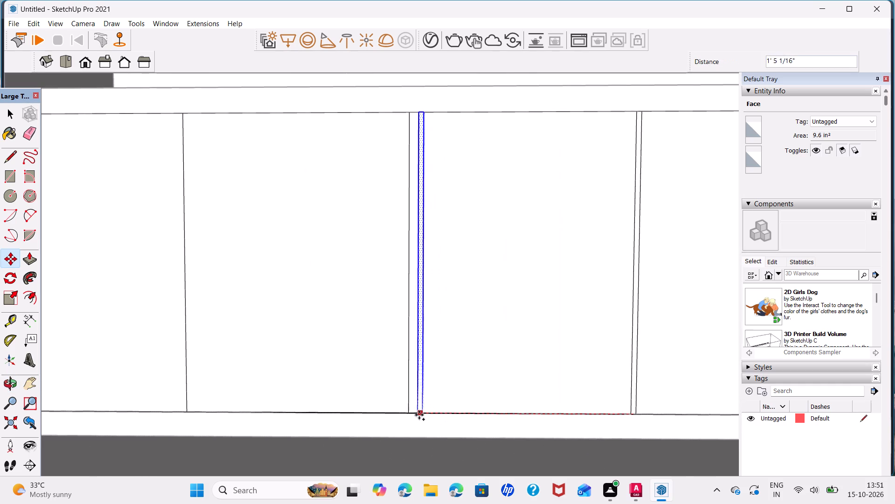
scroll(411, 413, "up", 5)
left_click(407, 412)
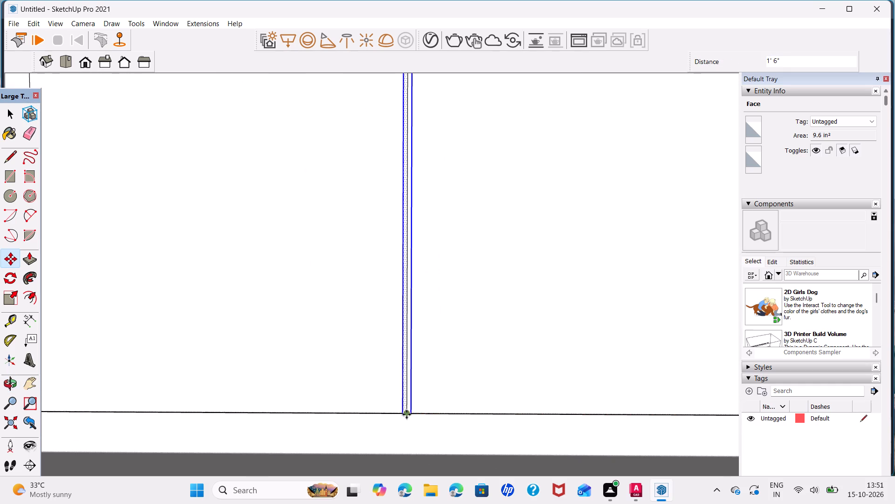
Copy the narrow gap strip another 1'6" toward the partition, centred on the divider edge nearest the partition.
left_click(406, 414)
scroll(318, 388, "down", 7)
middle_click_drag(318, 388, 374, 389)
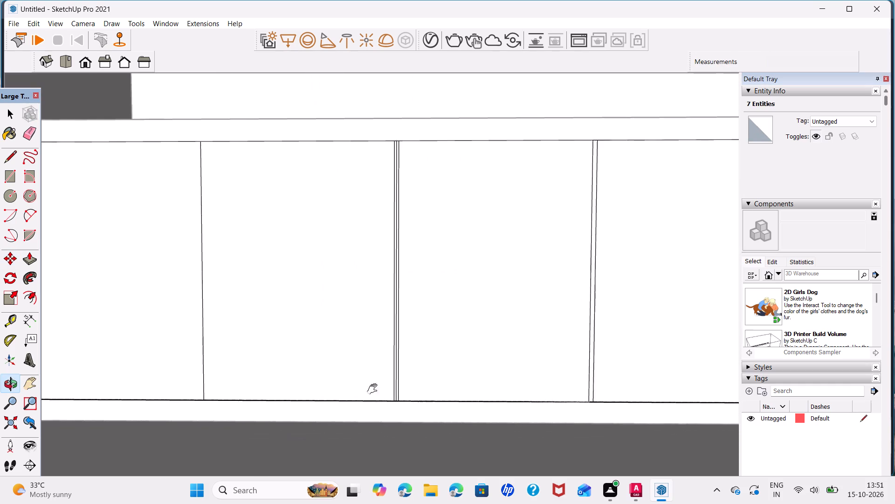
middle_click_drag(374, 389, 614, 418)
scroll(464, 428, "up", 6)
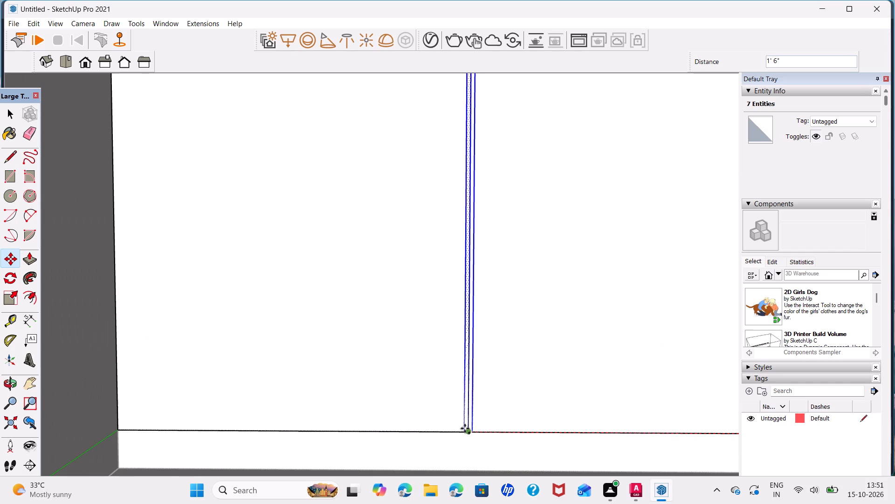
left_click(468, 431)
Delete the leftover centre edges inside the two copied gap strips on the back-wall cabinet front.
key("space")
left_click(470, 424)
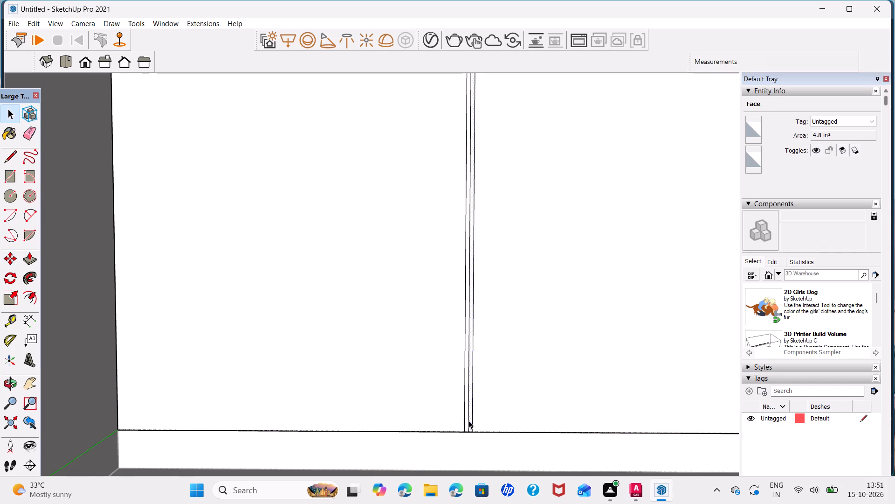
left_click(468, 420)
key("Delete")
scroll(548, 410, "down", 7)
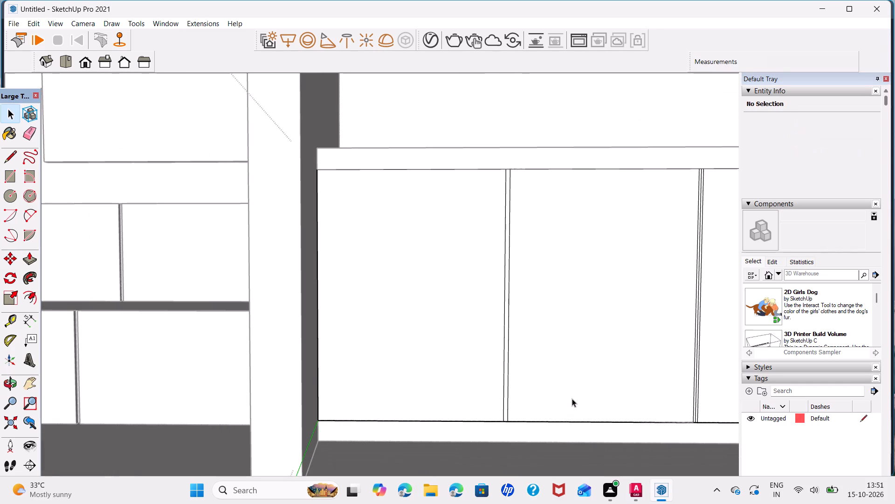
middle_click_drag(572, 399, 366, 371, "shift")
scroll(486, 394, "up", 4)
left_click(489, 388)
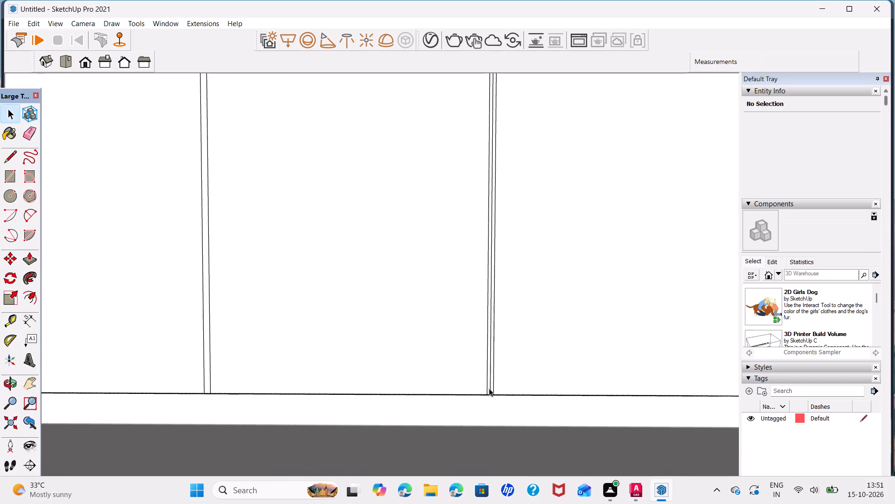
key("Delete")
Copy the inner-corner vertical edge 7'3" along the window-wall cabinet front to its open end, divided into 6 equal bays.
scroll(498, 391, "down", 13)
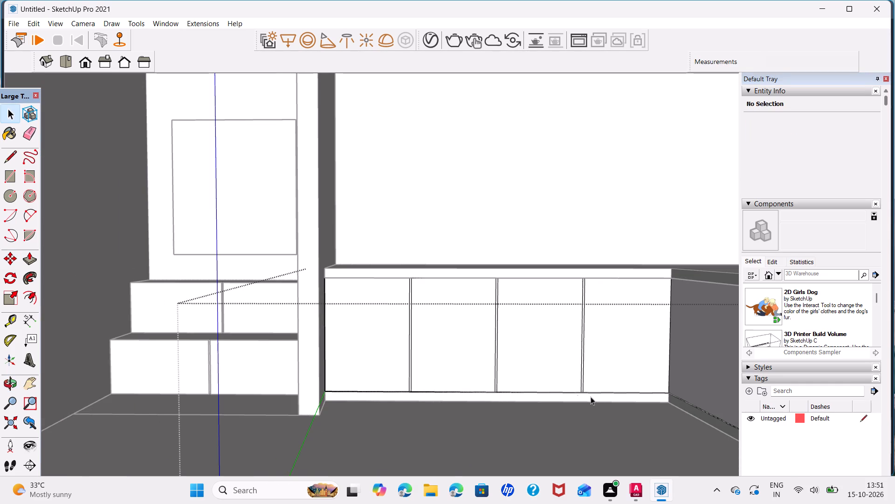
middle_click_drag(392, 385, 595, 407)
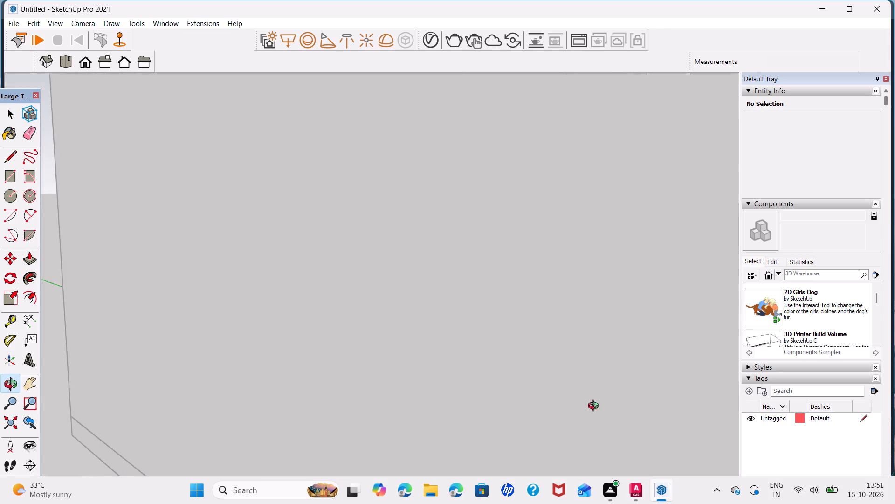
middle_click_drag(595, 407, 596, 407)
scroll(596, 407, "down", 8)
left_click(8, 422)
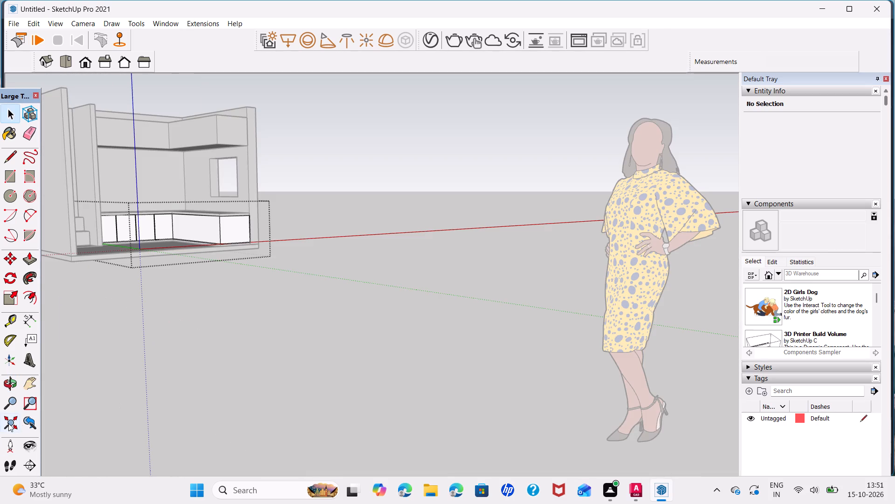
scroll(167, 222, "up", 10)
middle_click_drag(188, 244, 217, 251)
scroll(216, 240, "up", 3)
middle_click_drag(214, 243, 221, 243)
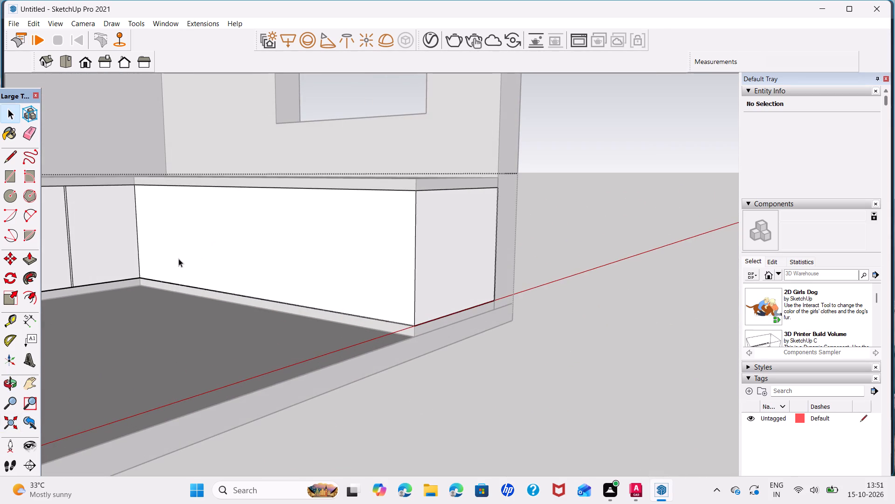
left_click(139, 263)
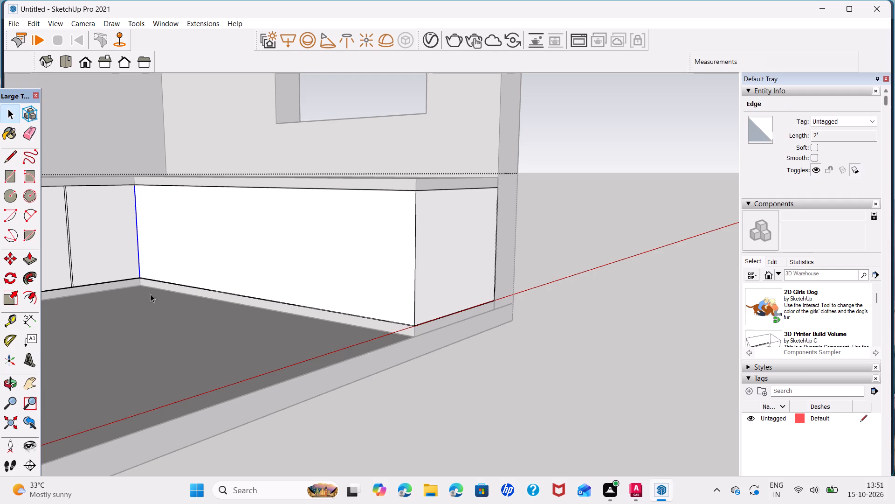
key("m")
left_click(140, 276)
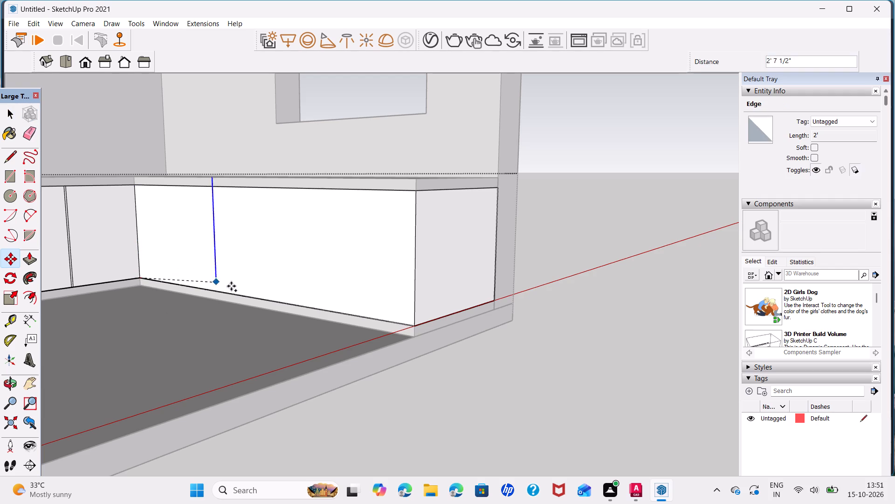
left_click(411, 324)
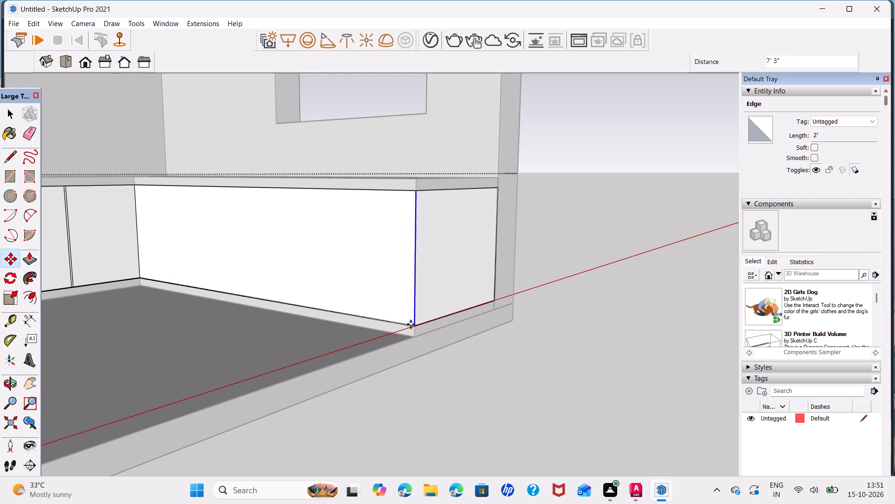
key("slash")
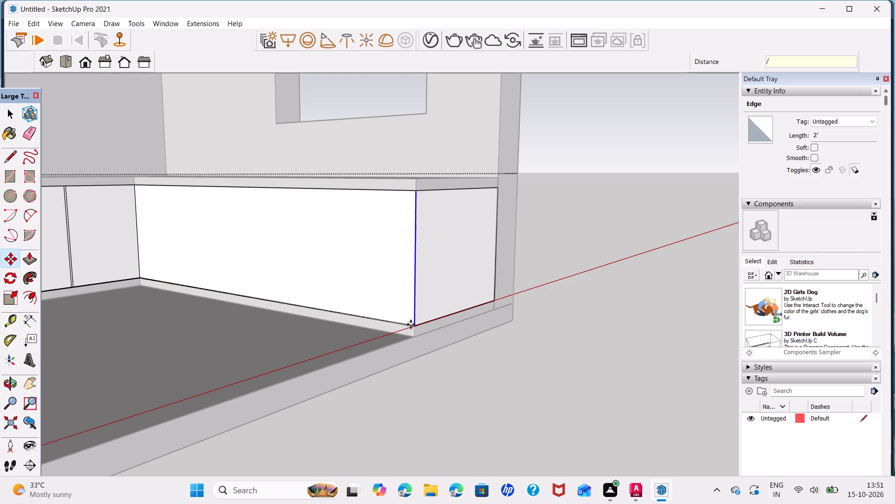
key("6")
key("Return")
key("space")
Copy the divider edge nearest the open end 0.2" toward that end, and copy the new edge 0.4" back toward the inner corner.
scroll(376, 308, "up", 4)
middle_click_drag(382, 321, 382, 321)
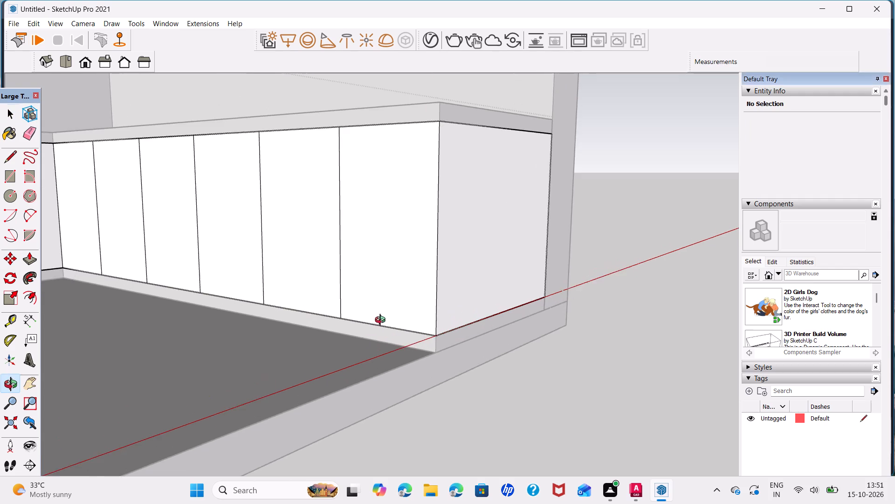
middle_click_drag(382, 321, 513, 310)
scroll(409, 309, "down", 3)
scroll(335, 318, "down", 2)
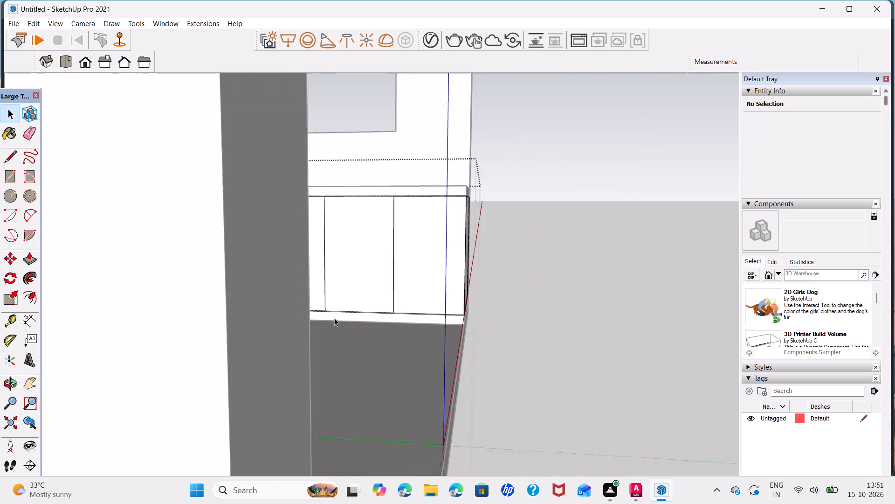
scroll(334, 318, "down", 1)
middle_click_drag(345, 312, 264, 339)
scroll(365, 305, "up", 1)
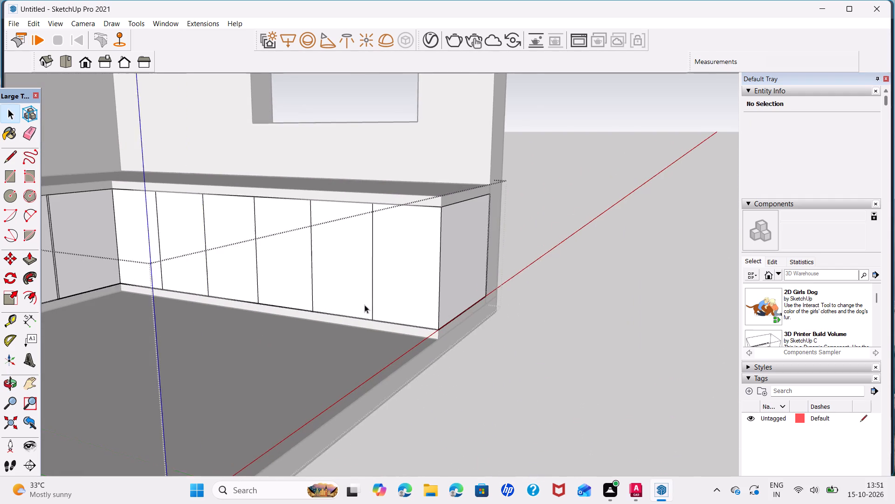
scroll(365, 305, "up", 2)
left_click(373, 316)
scroll(373, 316, "up", 10)
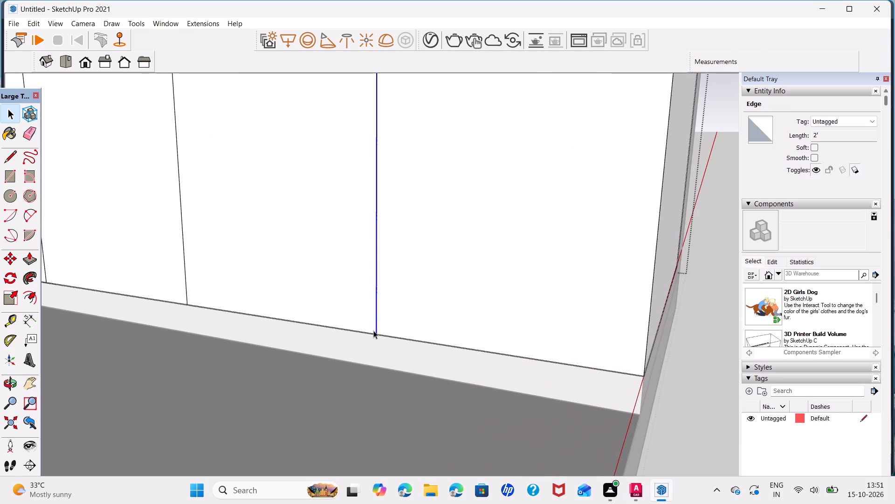
key("m")
left_click(377, 334)
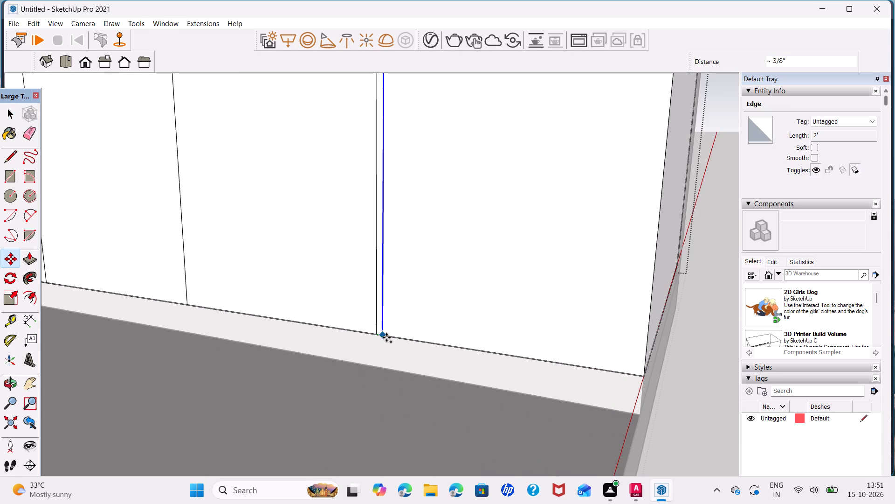
key("0")
type(".2")
key("Return")
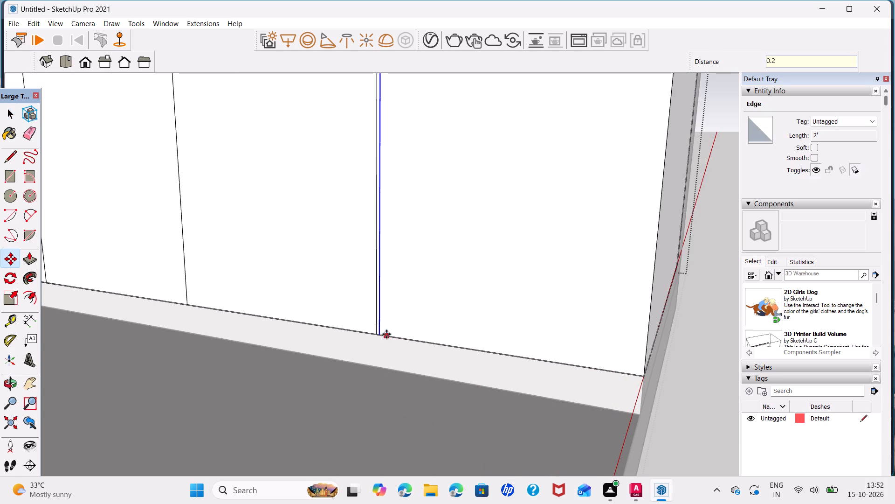
scroll(382, 340, "up", 6)
left_click(379, 330)
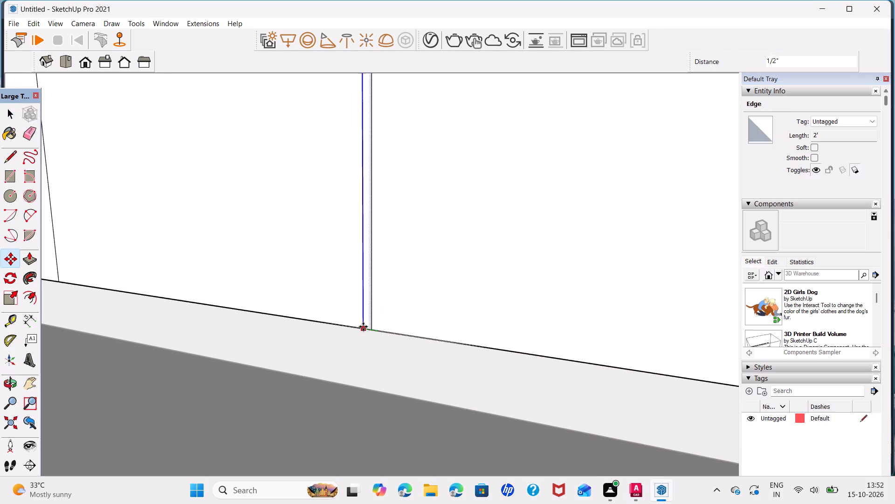
type("0.4")
key("Return")
Delete the middle of the three closely spaced edges near the open end, leaving one narrow gap strip.
key("space")
left_click(369, 318)
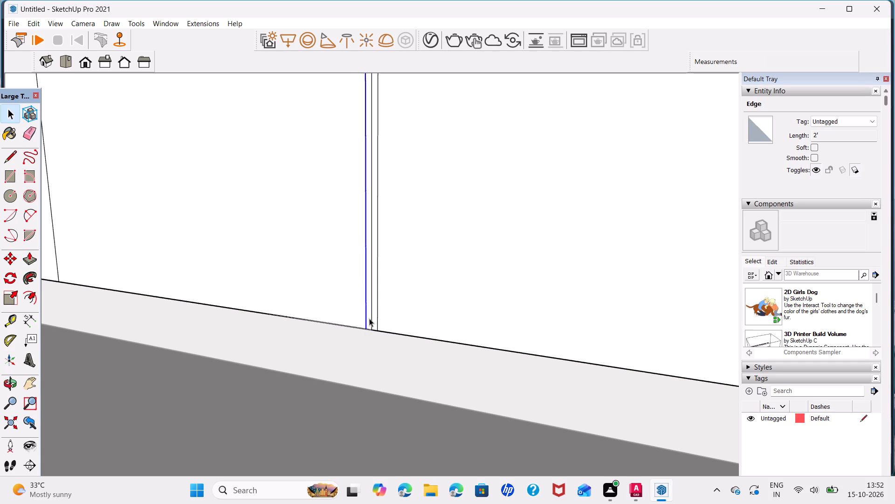
left_click(372, 318)
key("Delete")
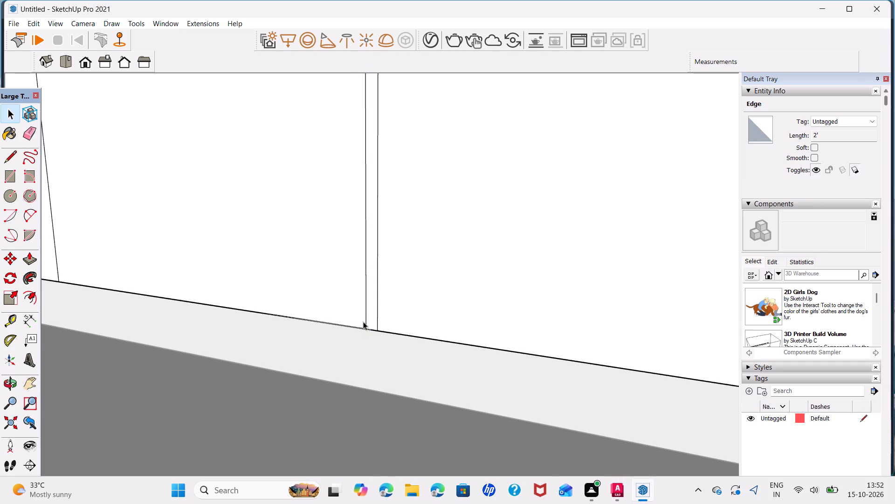
Copy the narrow gap strip face 1' 2 1/2" toward the inner corner, centred on the adjacent divider edge.
left_click(372, 325)
scroll(372, 325, "up", 3)
key("m")
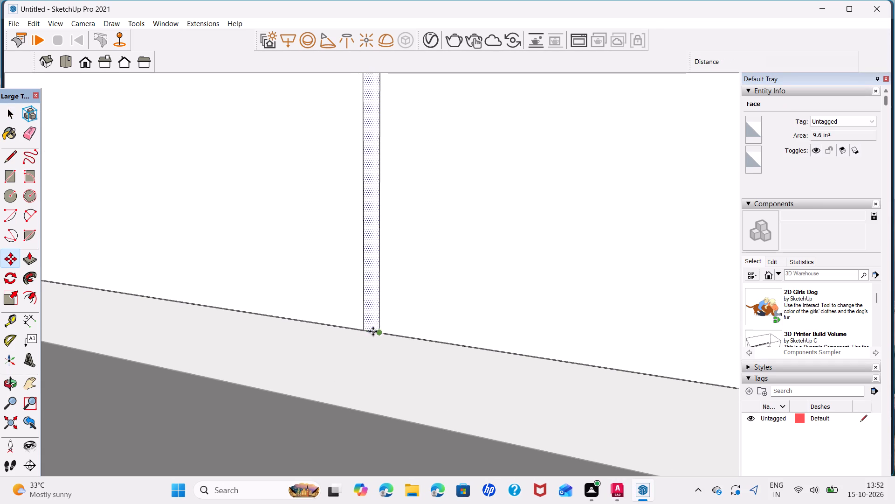
left_click(371, 330)
scroll(296, 314, "down", 7)
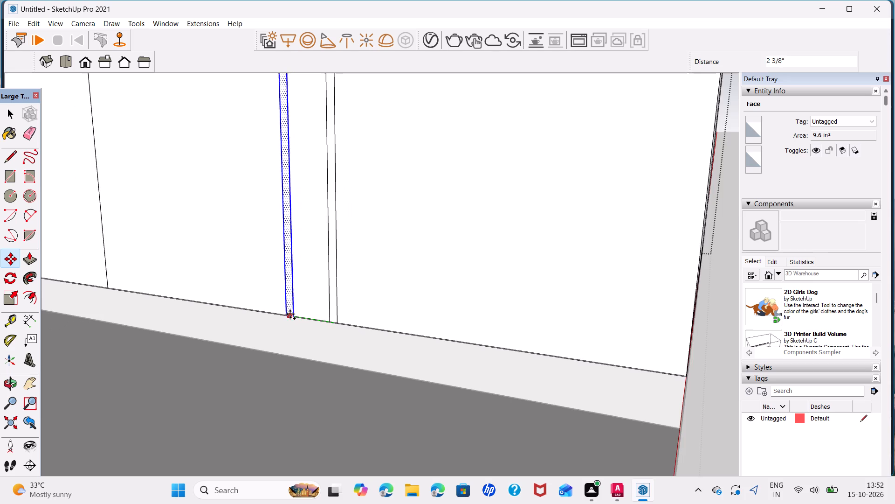
scroll(289, 314, "down", 4)
middle_click_drag(286, 307, 606, 390)
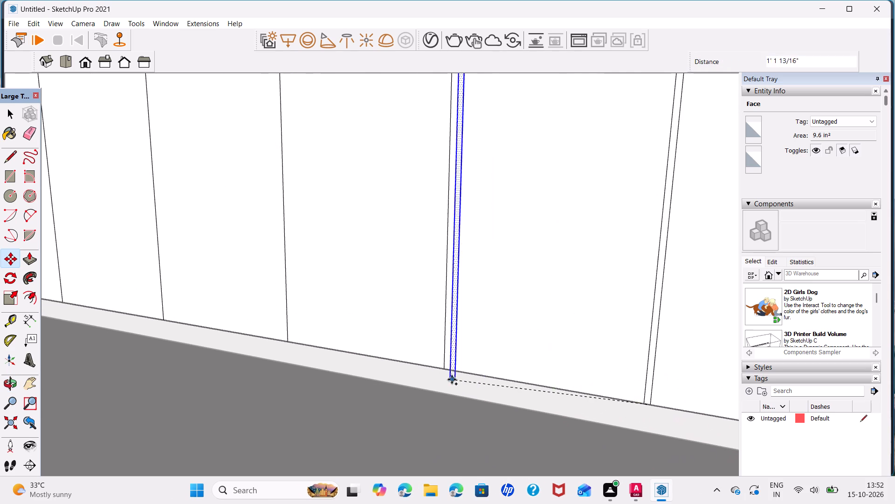
scroll(443, 372, "up", 6)
left_click(444, 366)
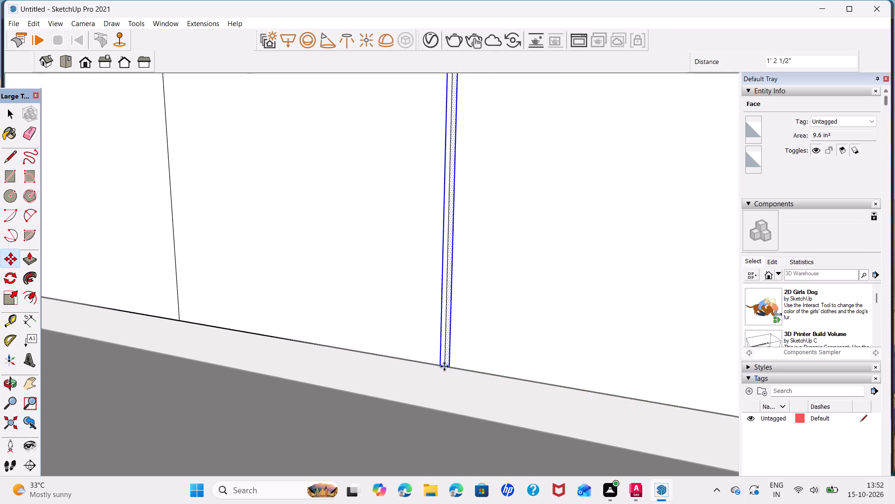
Copy the gap strip onward in 1' 2 1/2" moves, centring one on each of the three remaining divider edges toward the inner corner.
left_click(444, 366)
scroll(263, 314, "down", 4)
middle_click_drag(263, 314, 407, 336)
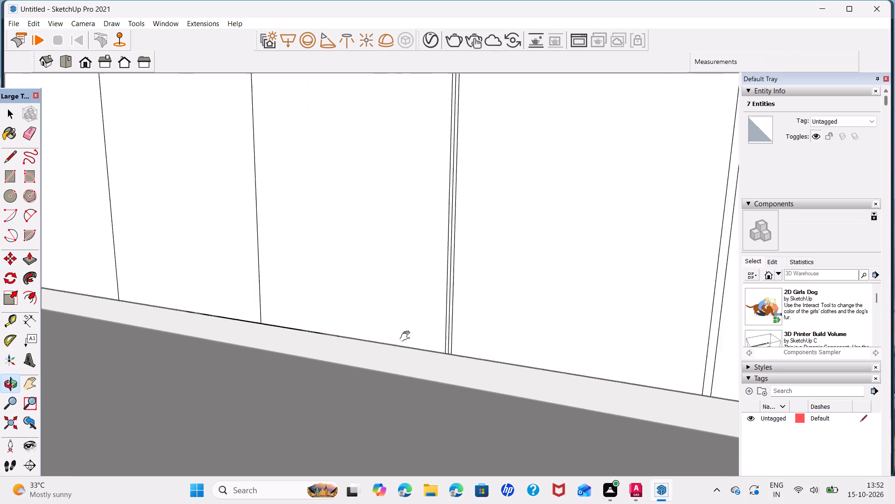
middle_click_drag(407, 336, 541, 375)
scroll(465, 374, "up", 6)
left_click(469, 377)
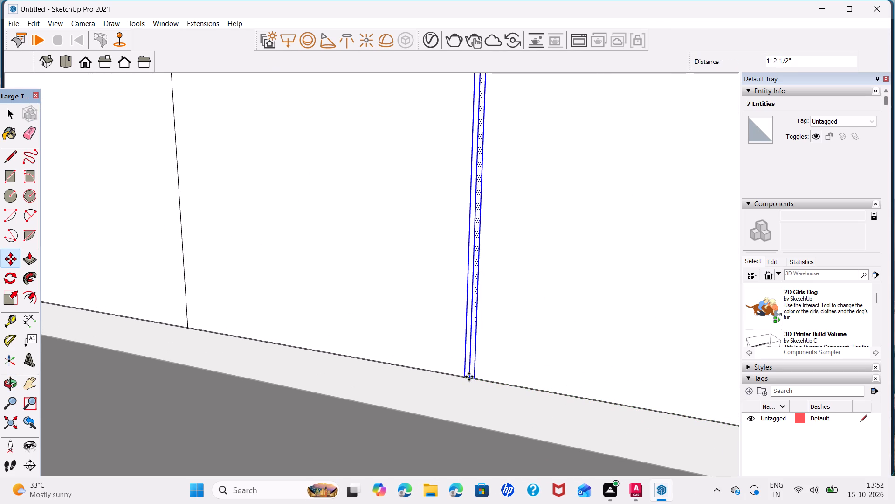
left_click(469, 377)
scroll(339, 338, "down", 6)
middle_click_drag(339, 338, 522, 366)
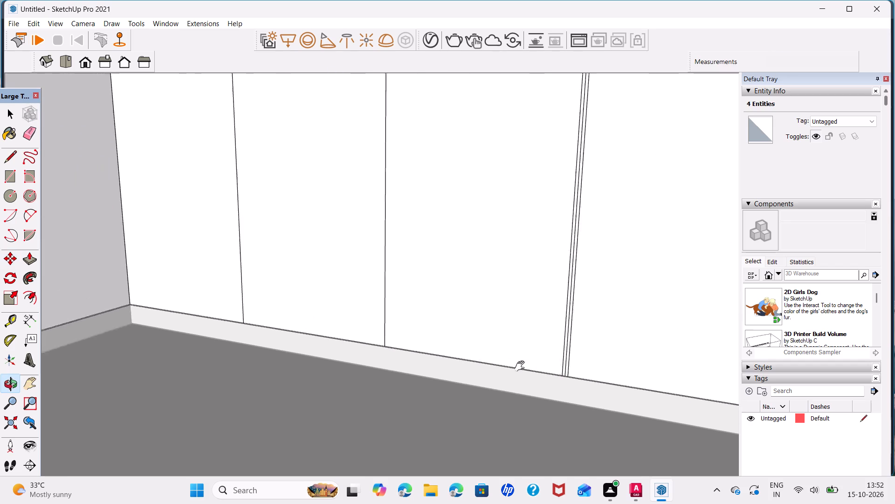
middle_click_drag(522, 366, 544, 372)
scroll(438, 366, "up", 6)
left_click(438, 360)
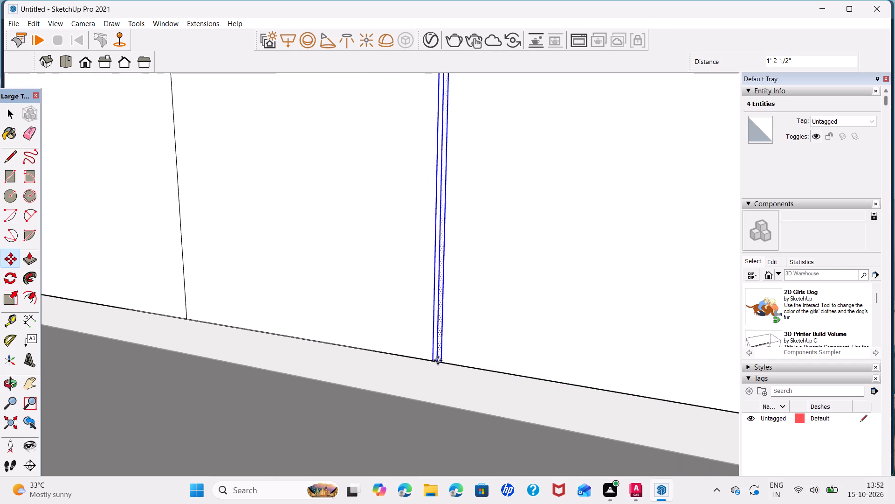
left_click(437, 361, "ctrl")
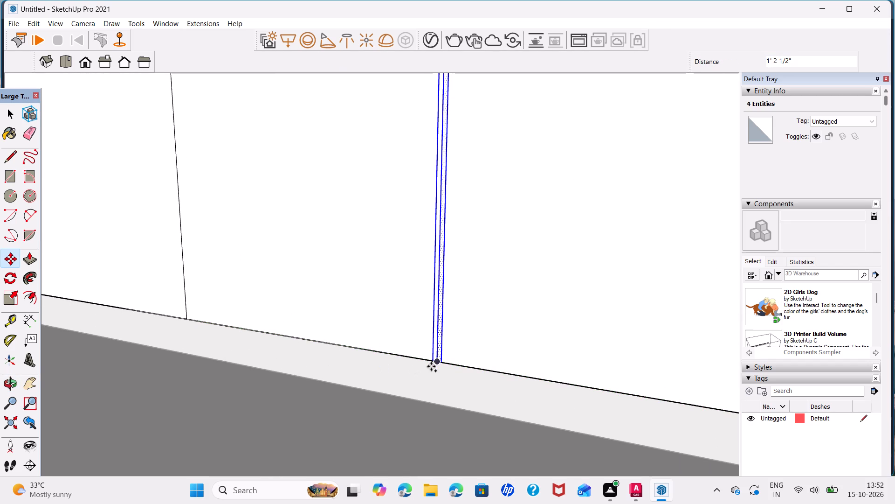
left_click(435, 364)
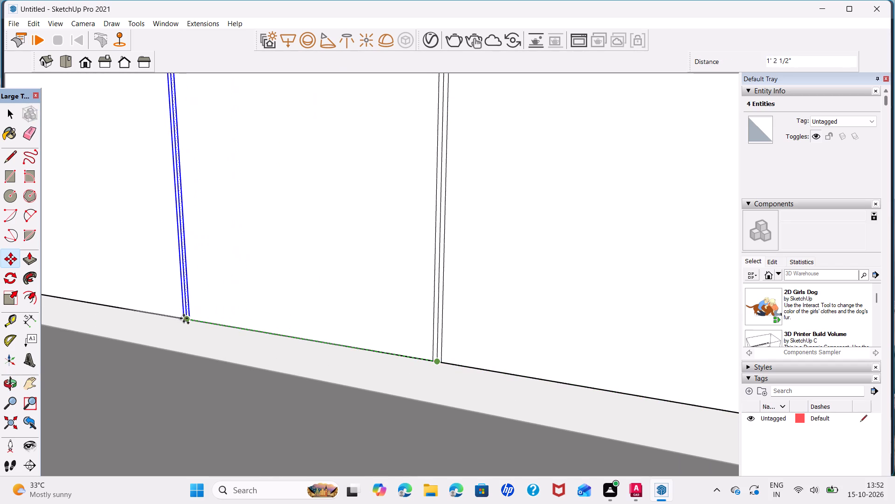
scroll(185, 318, "up", 4)
left_click(187, 318)
Delete the leftover centre edge inside the gap strip nearest the inner corner.
key("space")
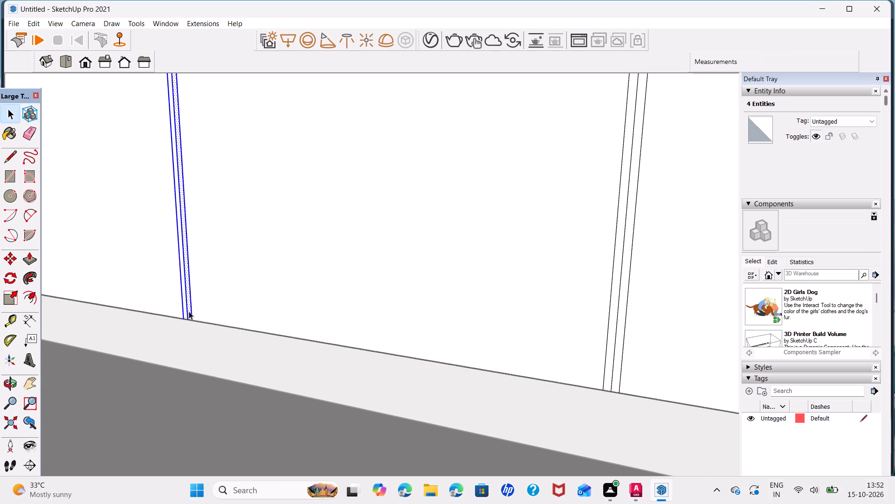
left_click(188, 310)
key("Delete")
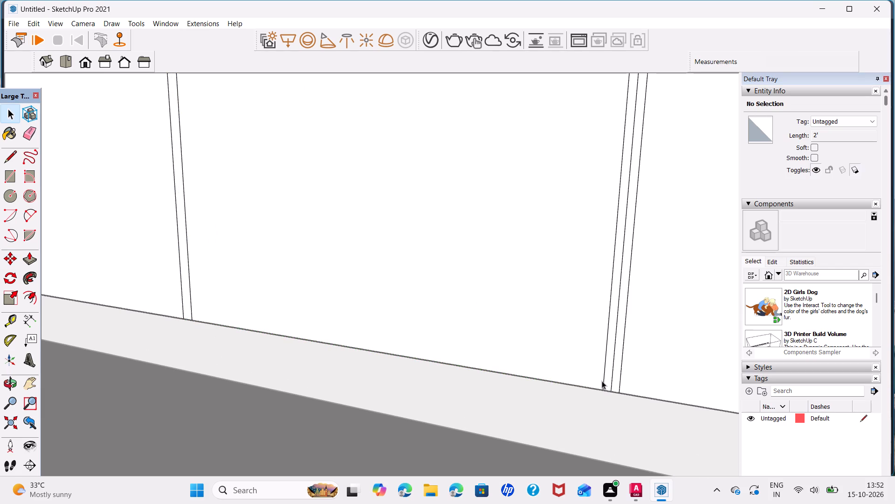
Delete the leftover centre edges inside the remaining three gap strips on the window-side lower storage front, working toward the open end.
left_click(608, 384)
left_click(609, 384)
left_click(611, 385)
key("Delete")
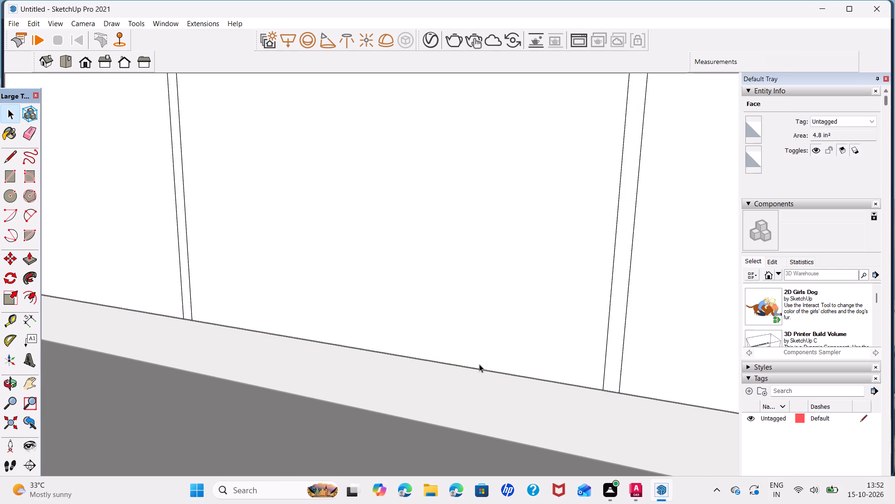
scroll(456, 347, "down", 12)
middle_click_drag(602, 371, 555, 357, "shift")
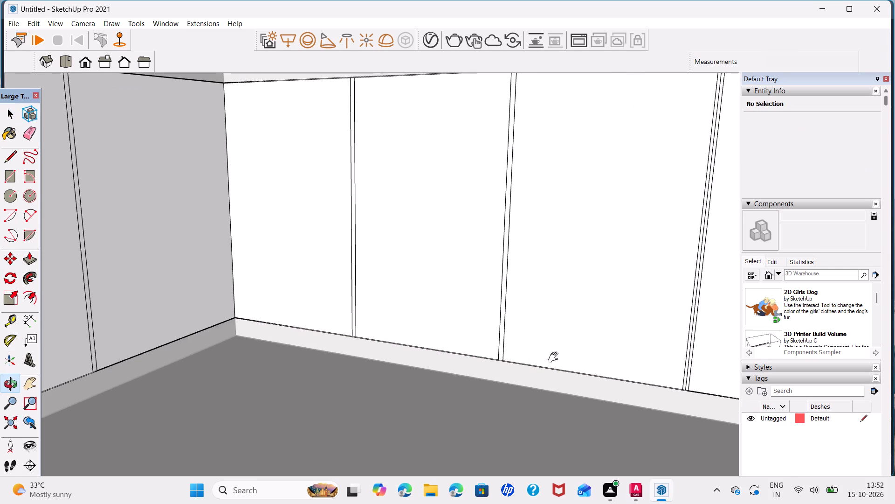
middle_click_drag(555, 357, 319, 333, "shift")
scroll(384, 326, "up", 4)
left_click(390, 339)
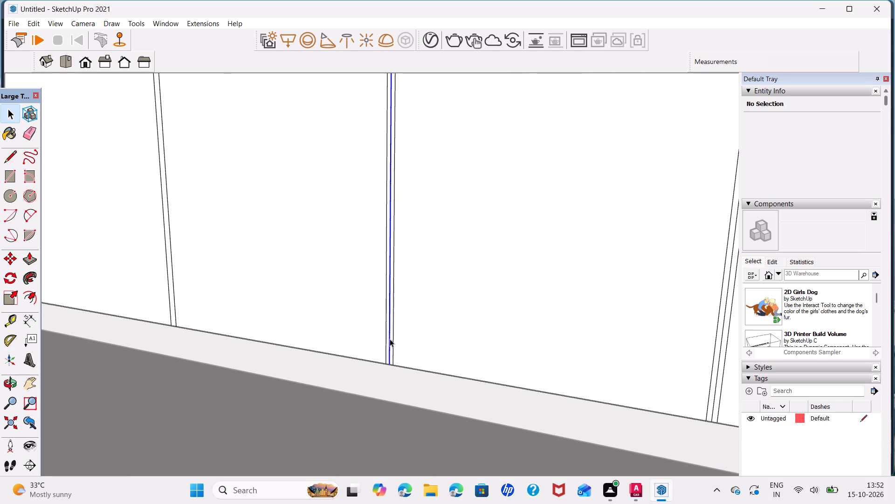
key("Delete")
scroll(493, 340, "down", 10)
middle_click_drag(509, 337, 457, 334, "shift")
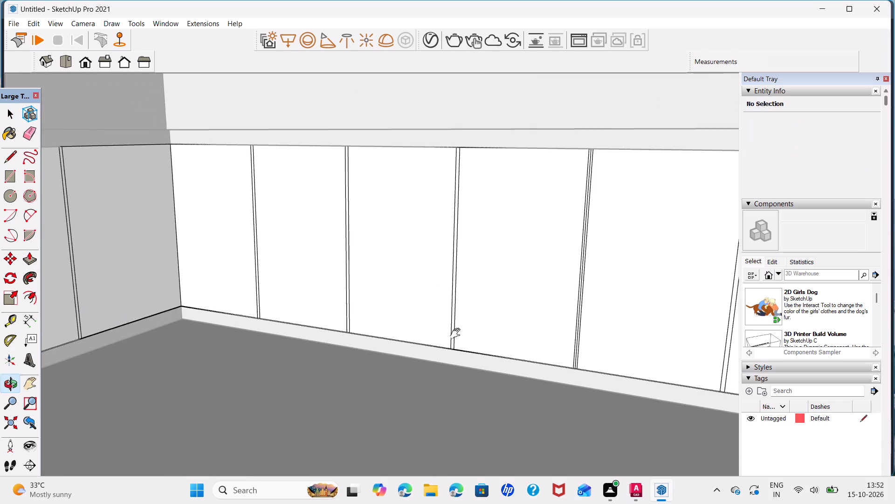
middle_click_drag(457, 334, 287, 342, "shift")
scroll(347, 344, "up", 4)
left_click(344, 345)
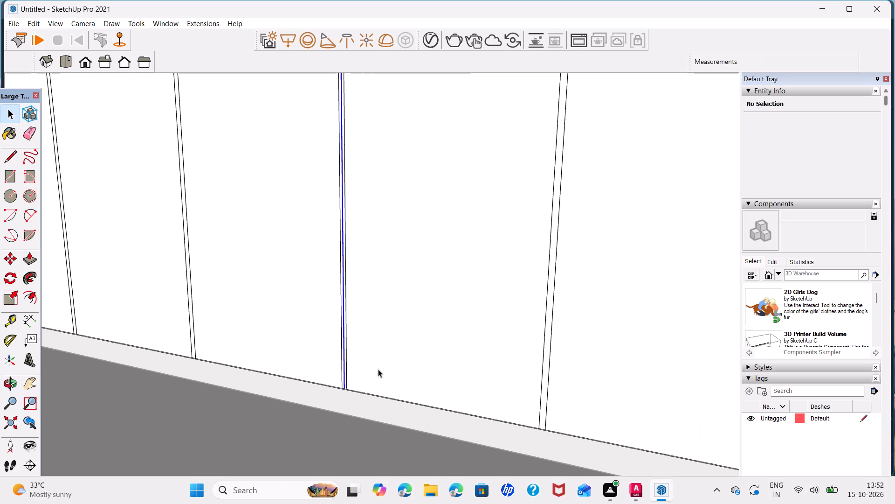
key("Delete")
Draw 2' high rectangles over the three window-side shutter panels nearest the open end: the end one about 1' 2 5/16" wide, the others 1' 2 1/8".
scroll(558, 411, "down", 3)
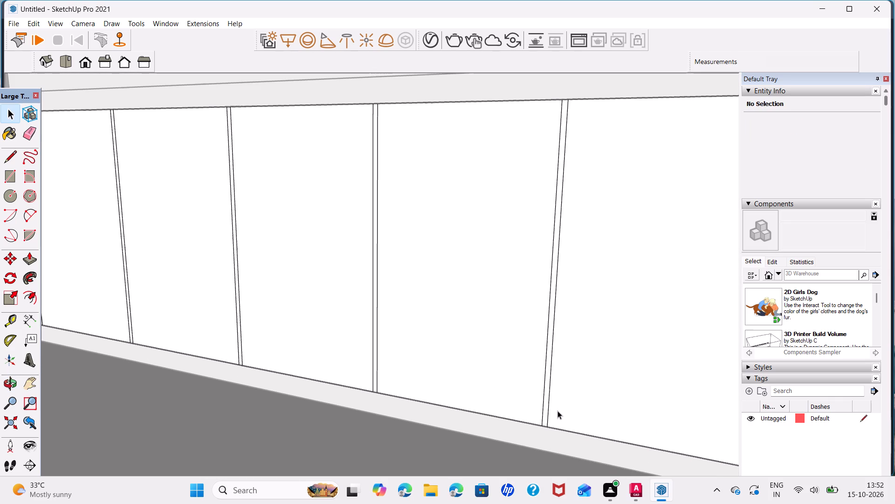
key("space")
scroll(558, 411, "down", 8)
left_click(685, 414)
middle_click_drag(567, 355, 571, 346)
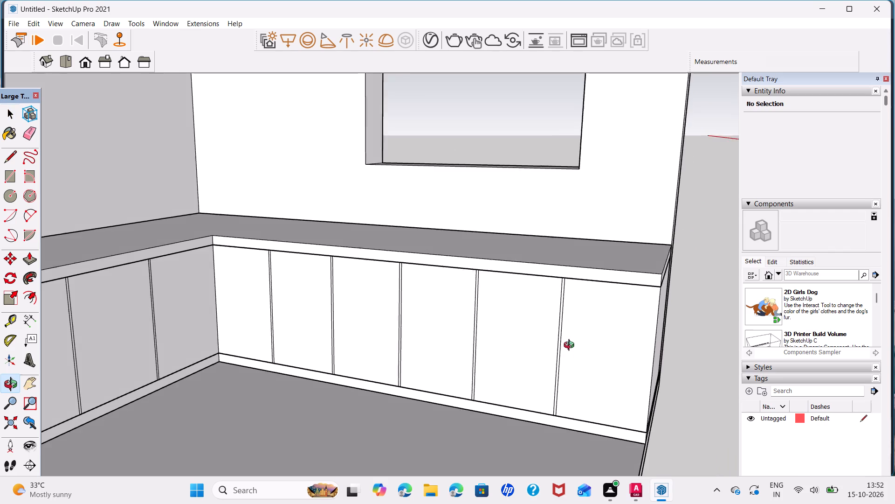
middle_click_drag(571, 346, 572, 328)
key("r")
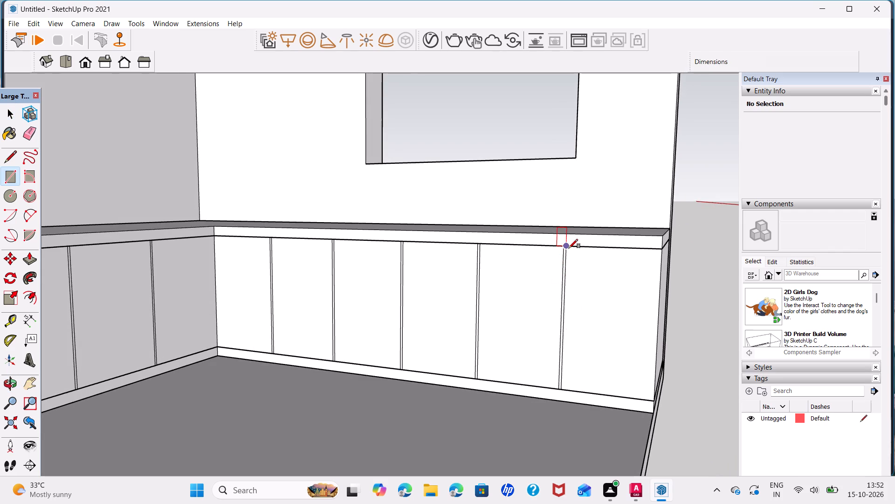
left_click(569, 248)
left_click(655, 398)
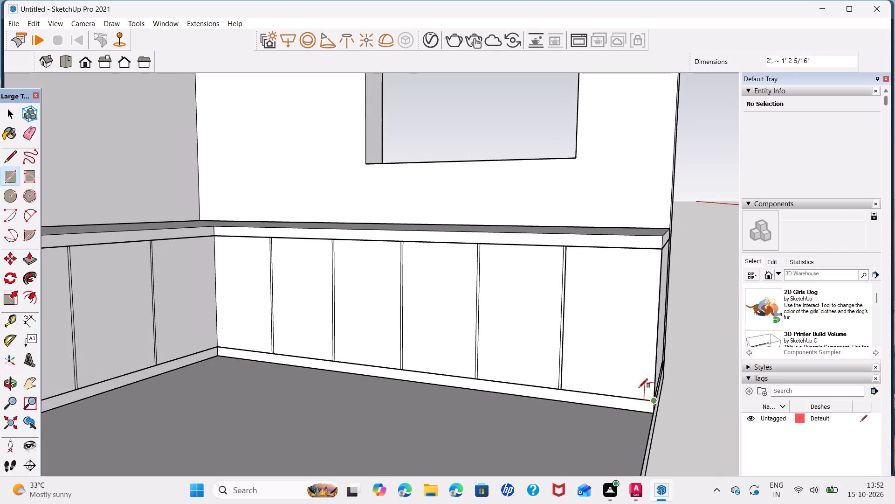
left_click(479, 246)
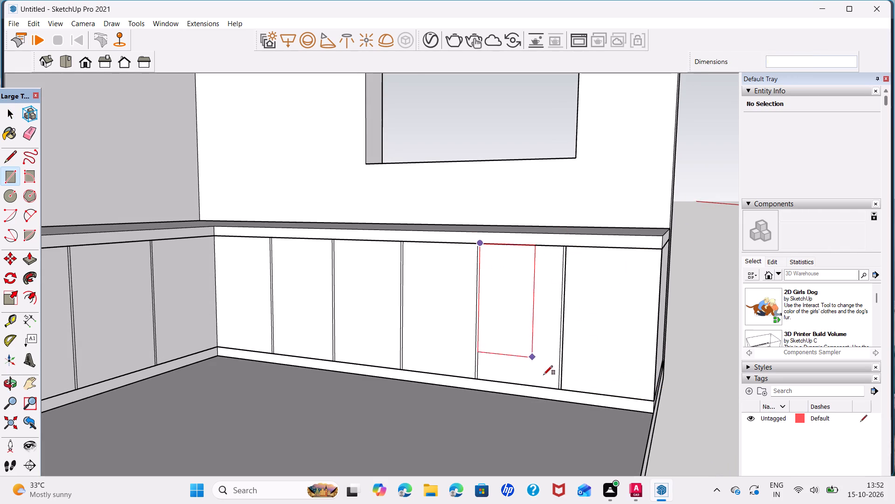
left_click(556, 385)
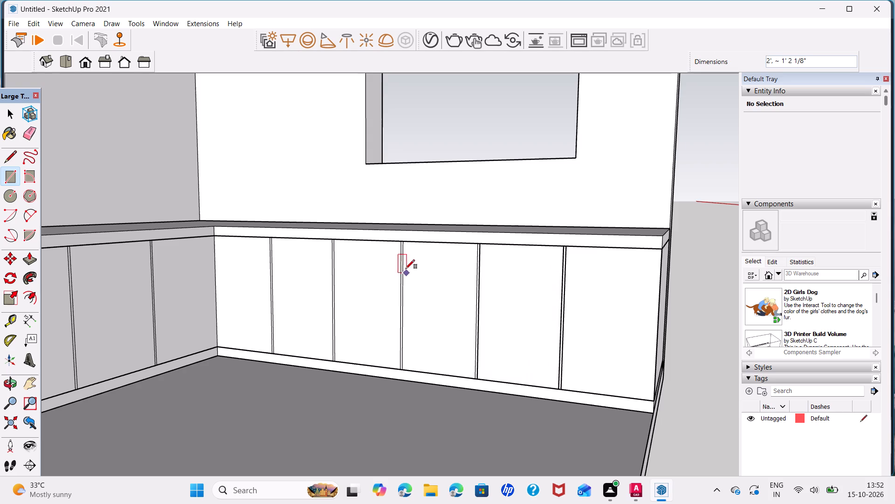
left_click(407, 243)
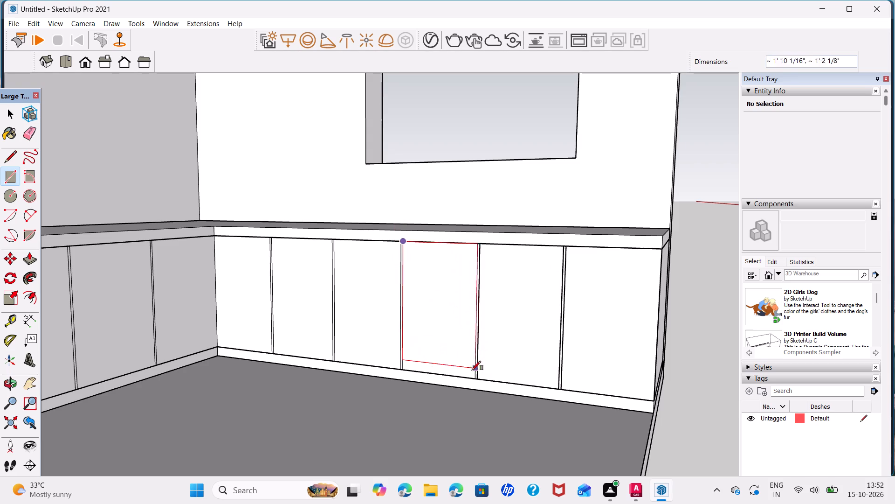
scroll(473, 379, "up", 6)
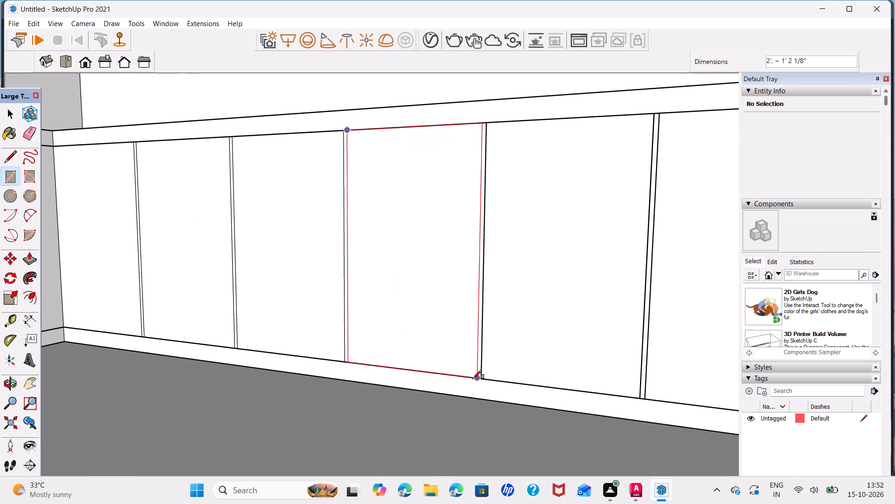
left_click(473, 379)
Draw 2' high rectangles over the three window-side shutter panels nearest the inner corner: two about 1' 2 1/8" wide, the corner one 1' 2 5/16".
left_click(234, 134)
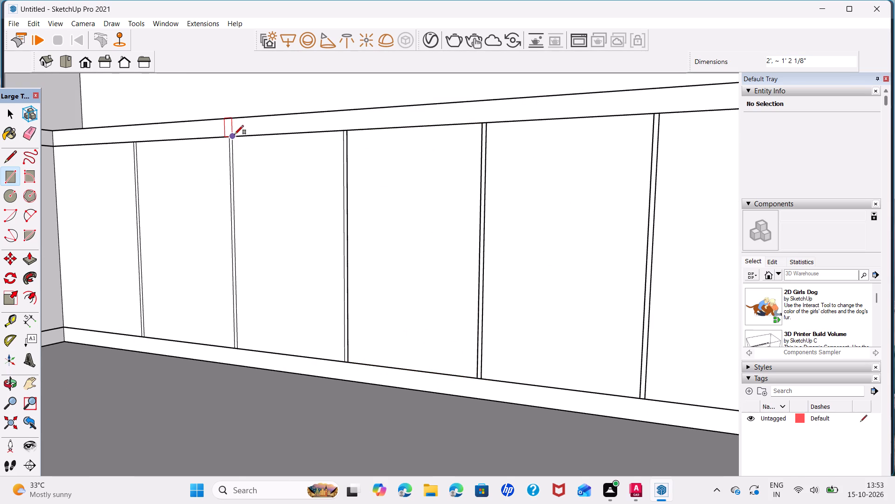
left_click(342, 364)
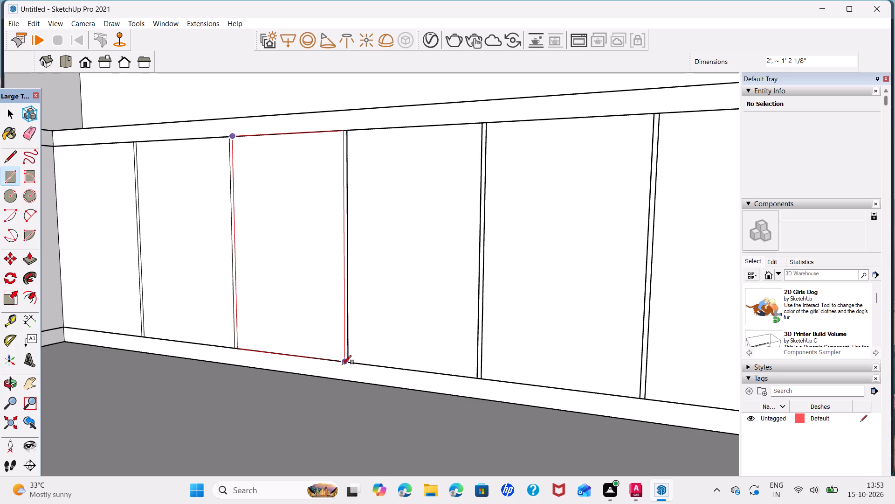
left_click(138, 143)
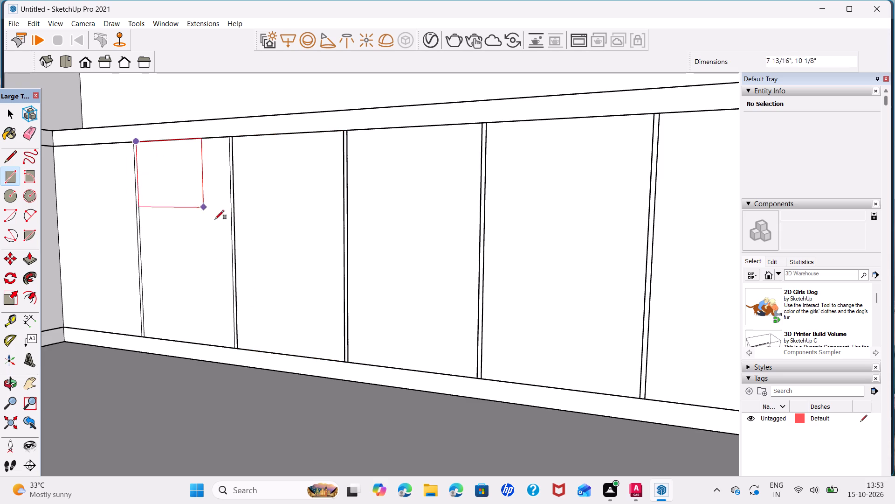
left_click(233, 344)
left_click(55, 146)
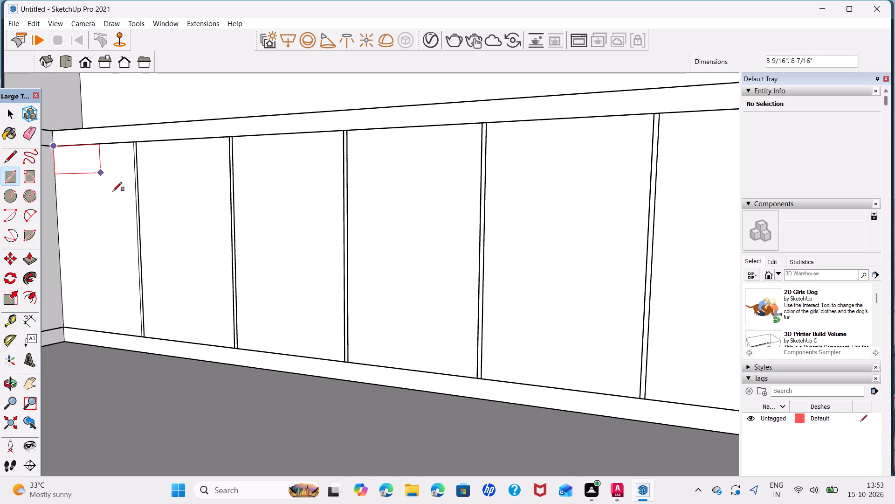
left_click(139, 336)
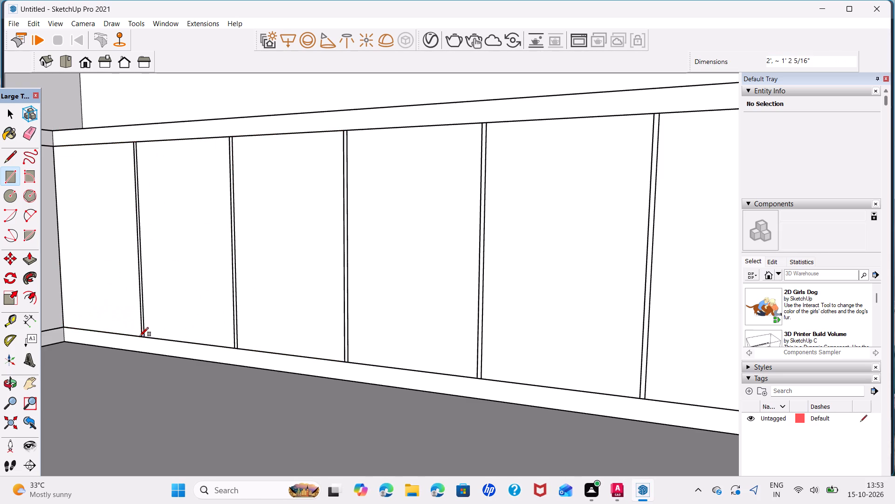
Draw 2' high rectangles over the four shutter panels of the adjoining run, about 1' 5 13/16" wide beside the partition and 1' 5 5/8" for the middle two.
scroll(116, 264, "down", 4)
middle_click_drag(223, 321, 42, 352)
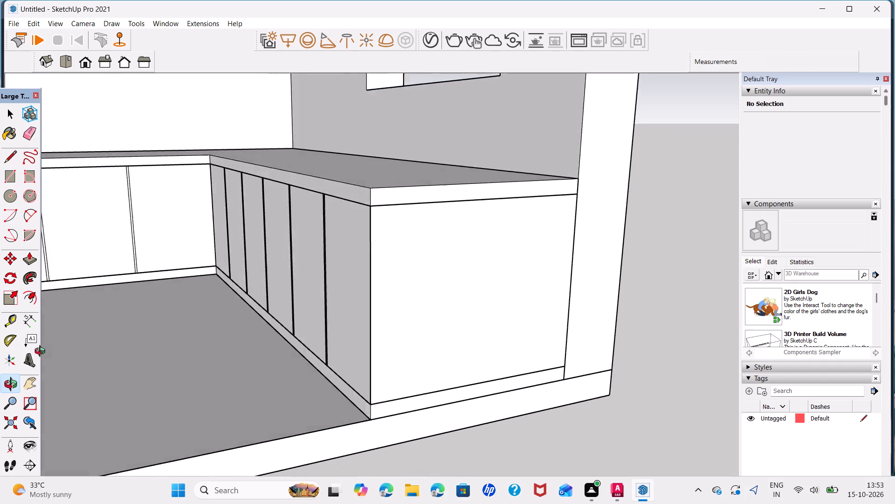
middle_click_drag(42, 352, 15, 353)
scroll(115, 303, "down", 1)
middle_click_drag(114, 293, 338, 320)
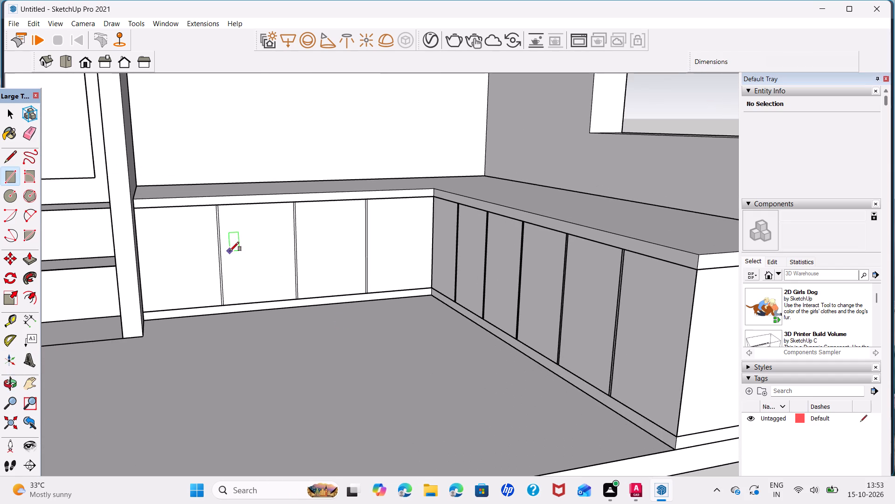
middle_click_drag(228, 260, 200, 241)
scroll(140, 205, "up", 5)
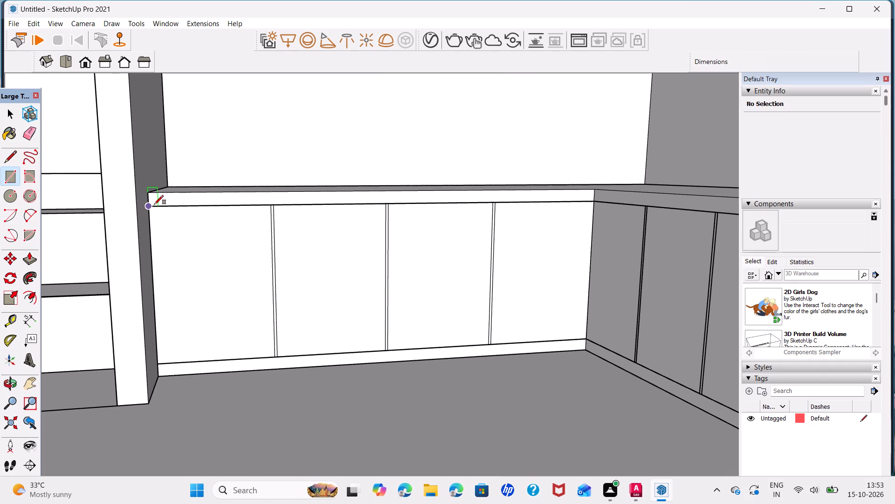
left_click(154, 204)
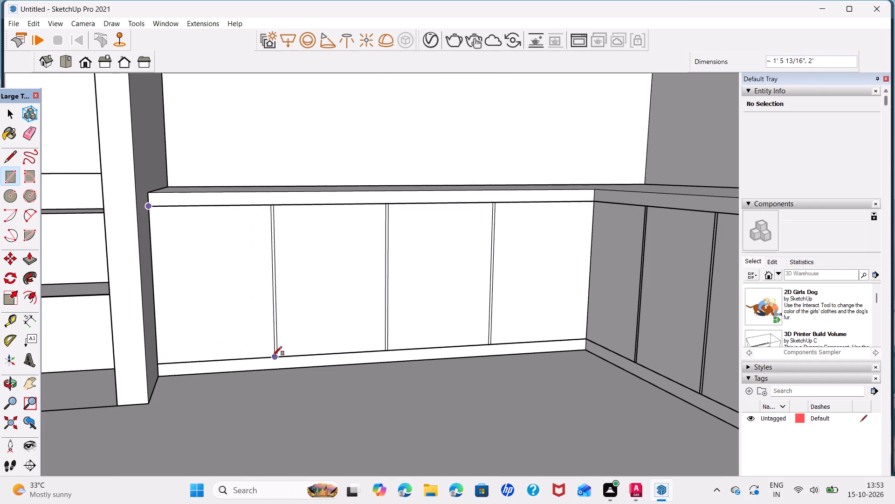
left_click(273, 356)
left_click(279, 205)
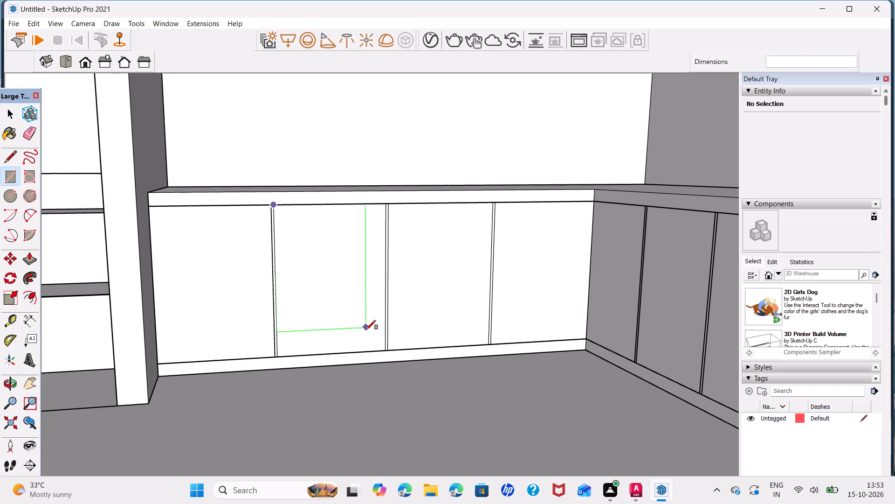
left_click(383, 349)
left_click(392, 204)
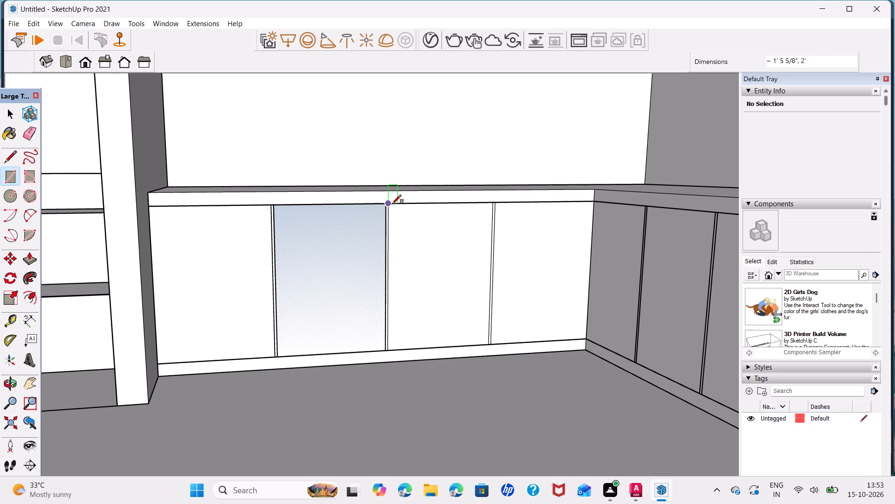
left_click(488, 340)
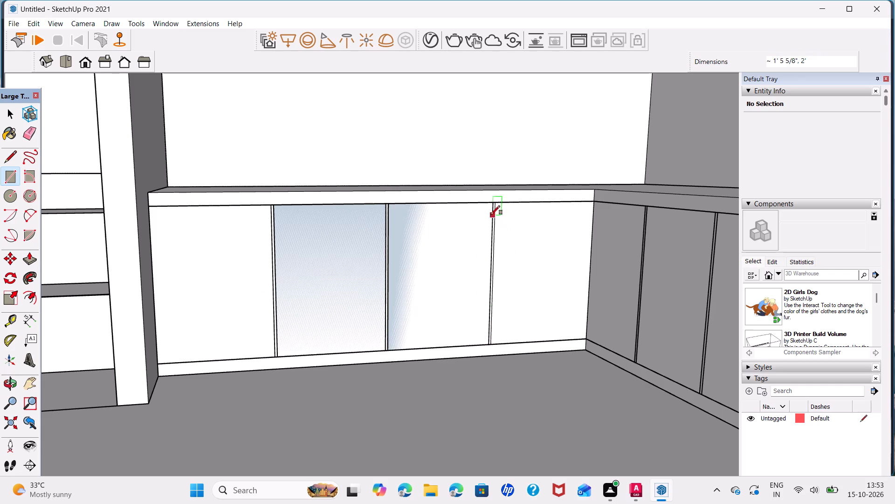
left_click(498, 205)
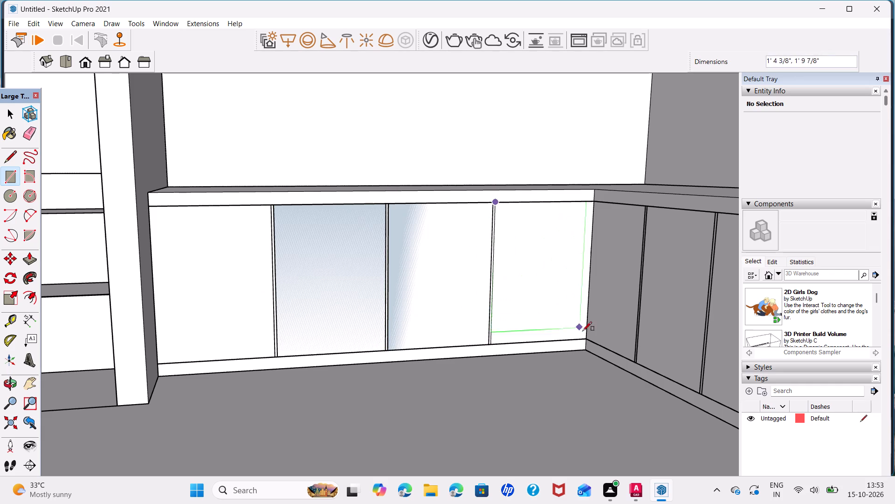
left_click(588, 337)
Reverse the faces of the two middle shutter panels on the adjoining run.
key("space")
right_click(437, 288)
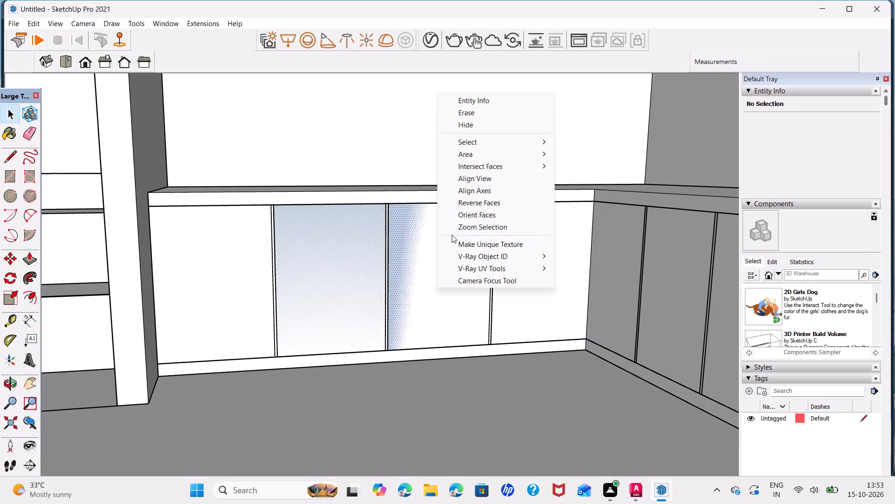
left_click(502, 200)
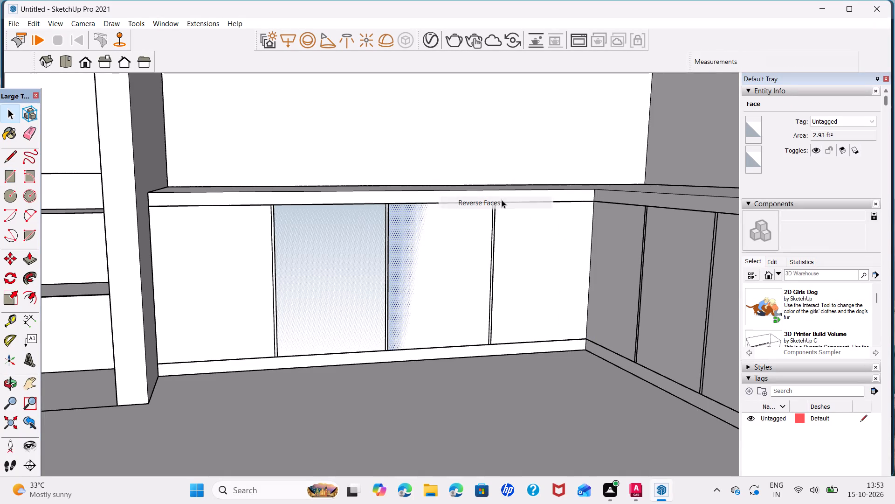
right_click(334, 257)
left_click(397, 370)
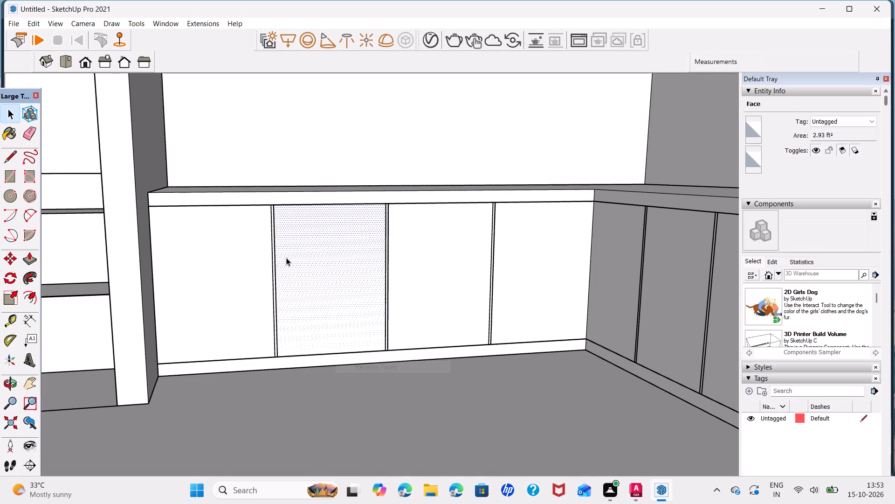
Push/Pull the second shutter panel from the partition outward by 0.5".
key("p")
left_click(243, 284)
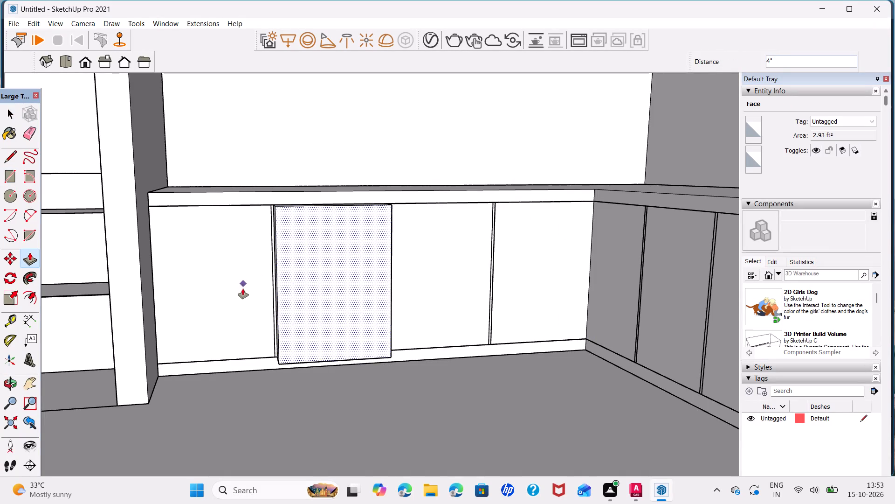
type("0.5")
key("Return")
key("space")
Push/Pull the shutter panel beside the partition outward, flush with the front of the adjacent raised shutter.
left_click(242, 289)
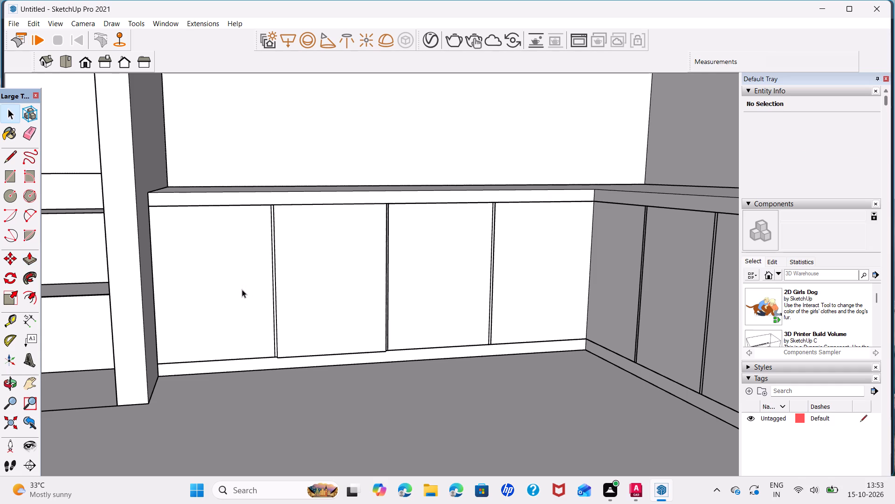
key("p")
double_click(242, 289)
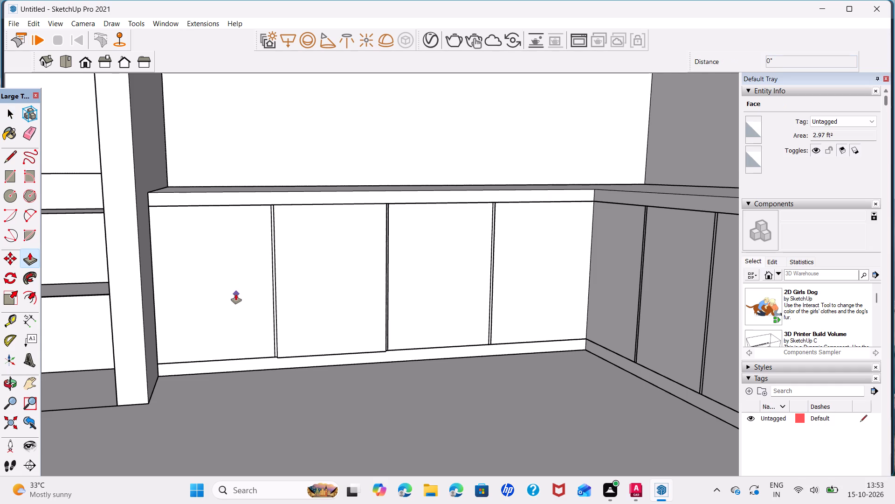
middle_click_drag(238, 292, 234, 382)
left_click(246, 328)
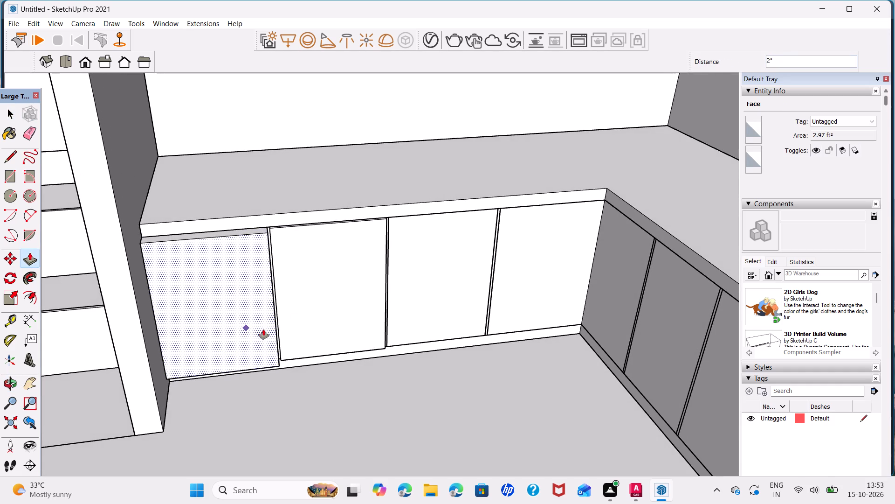
left_click(340, 295)
key("space")
Push/Pull the third shutter and the corner shutter of the adjoining run outward by 1/2", flush with the raised shutters beside them.
left_click(434, 288)
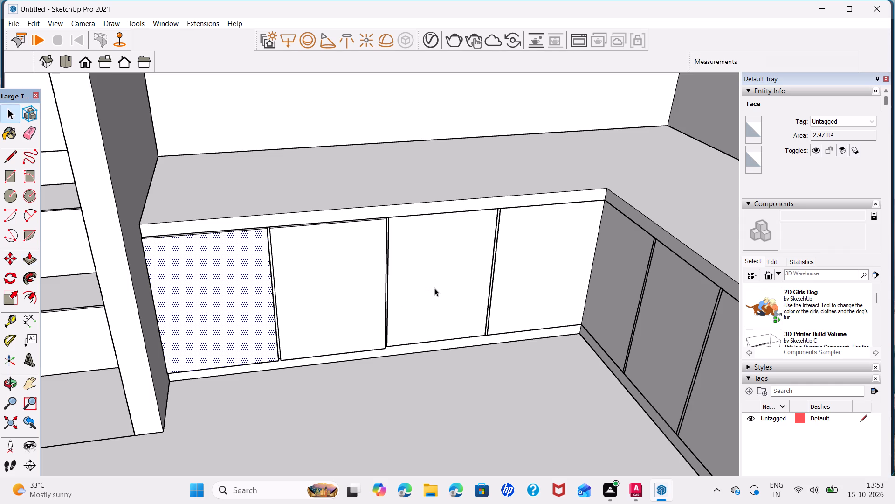
key("p")
left_click(434, 288)
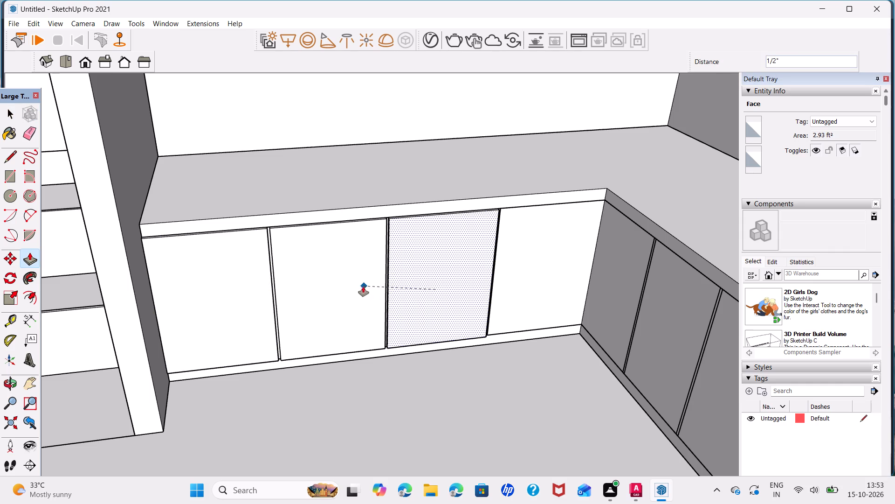
left_click(363, 287)
key("space")
left_click(541, 283)
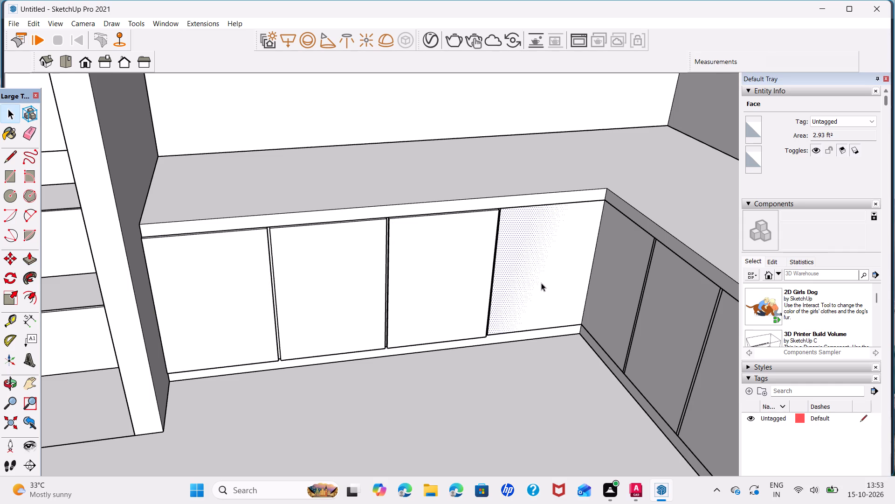
key("p")
double_click(541, 283)
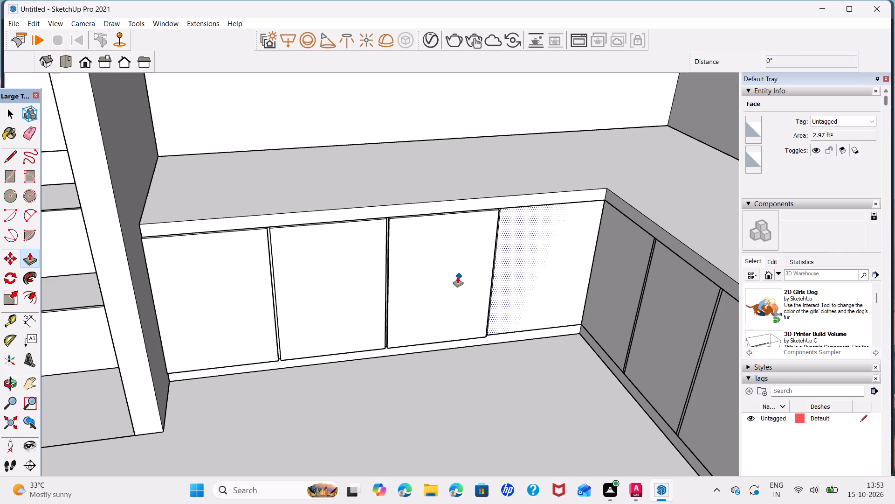
key("ctrl+z")
left_click(536, 284)
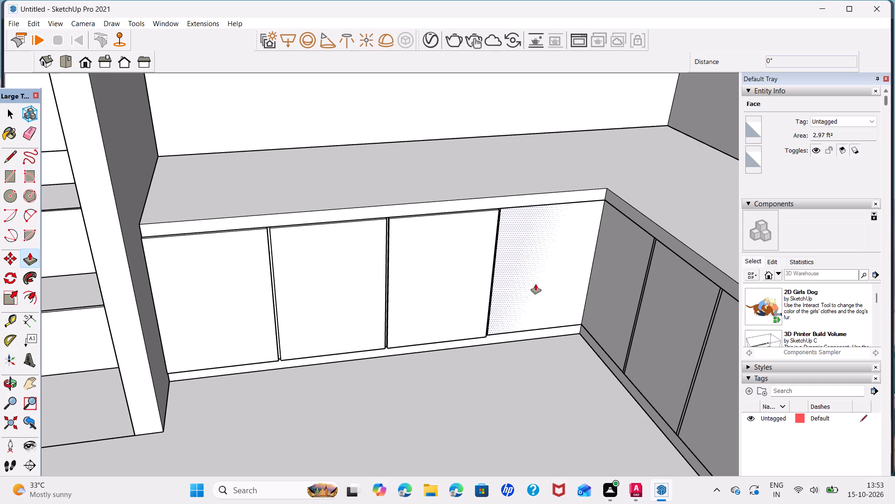
left_click(471, 286)
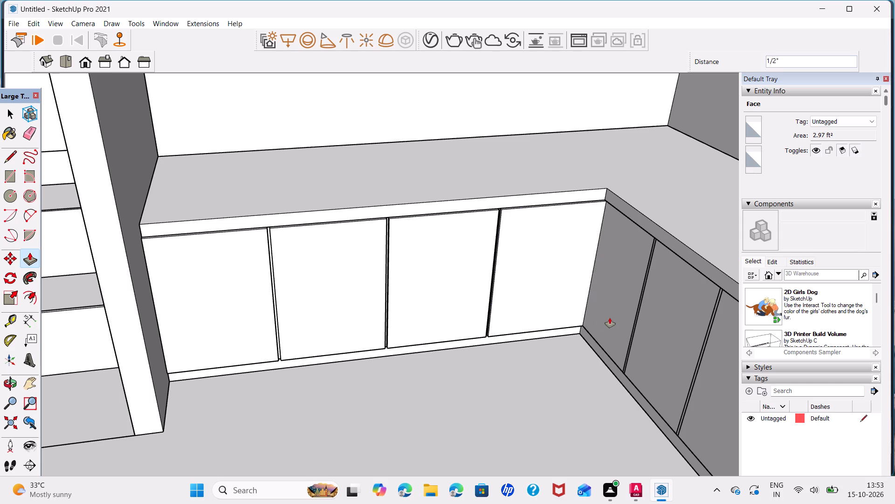
Repeat the 1/2" outward Push/Pull on all six lower shutter panels of the long run, from the corner to the open end.
double_click(610, 318)
double_click(678, 334)
double_click(727, 378)
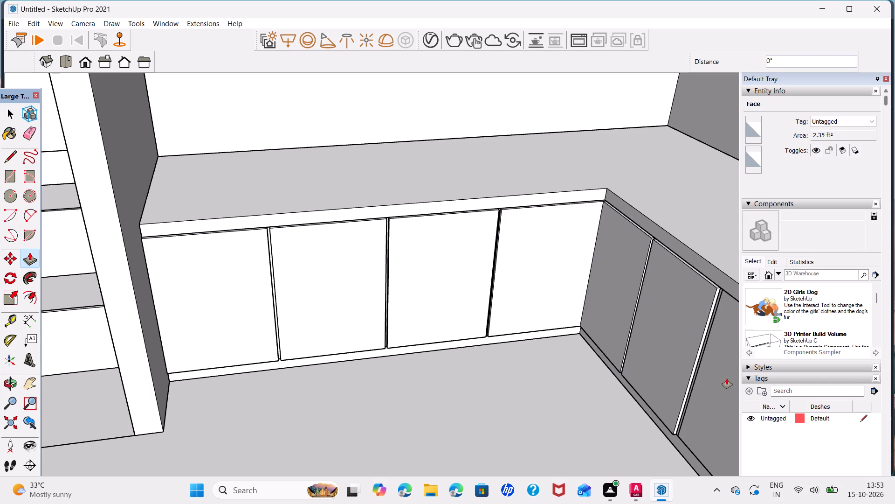
scroll(622, 356, "down", 4)
middle_click_drag(626, 352, 480, 240)
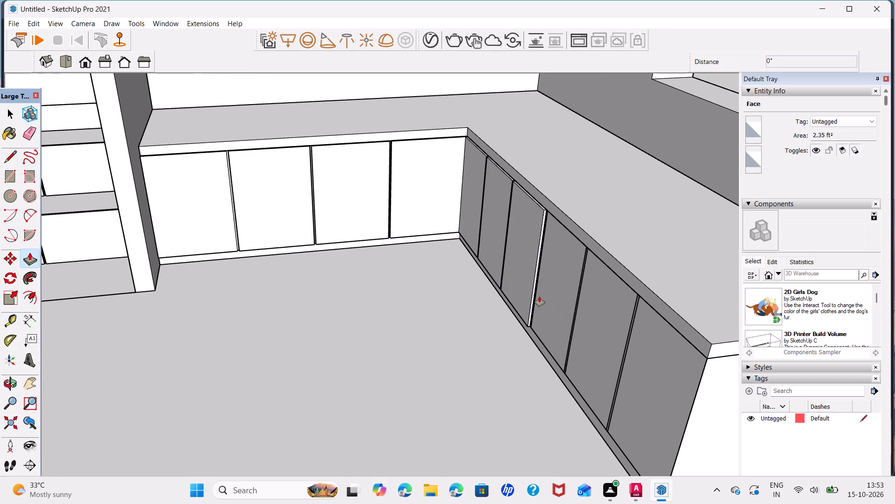
double_click(545, 301)
double_click(592, 346)
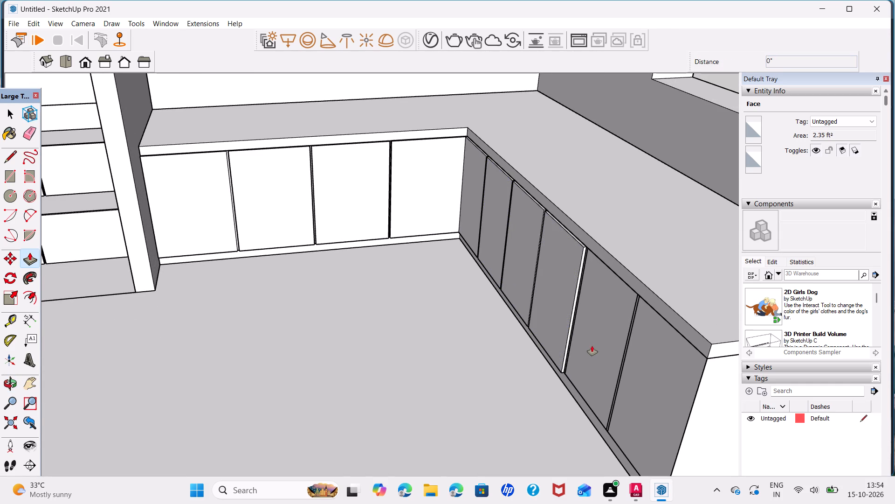
double_click(648, 398)
key("space")
In the overhead storage group, copy the front's edge beside the partition 6' to the inner corner, dividing the span into five equal panels.
scroll(458, 316, "down", 6)
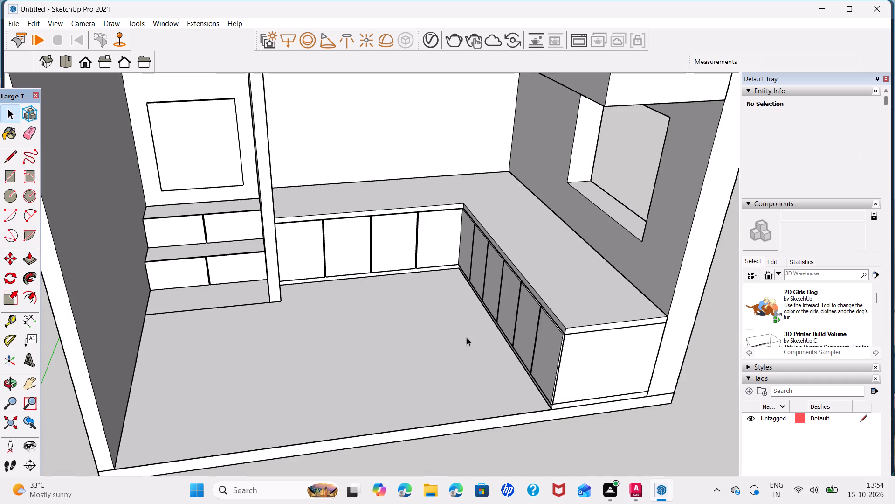
middle_click_drag(470, 342, 464, 224)
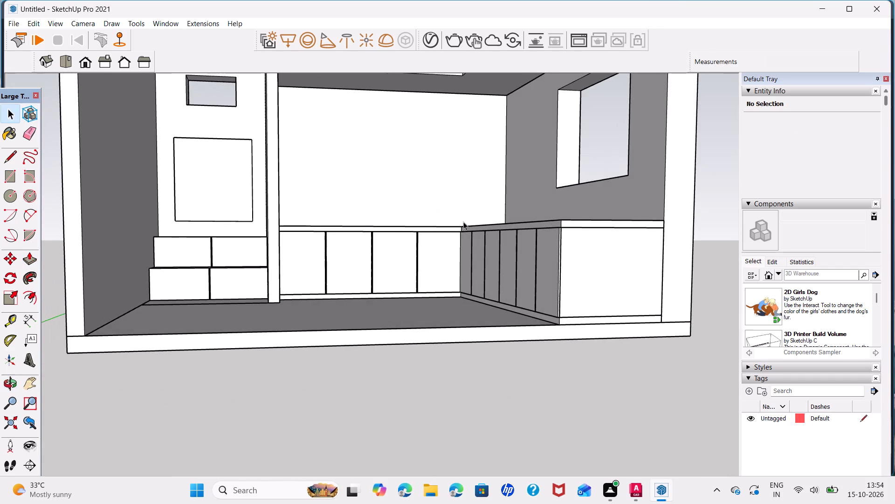
scroll(378, 218, "down", 3)
middle_click_drag(391, 205, 388, 342)
scroll(391, 227, "up", 3)
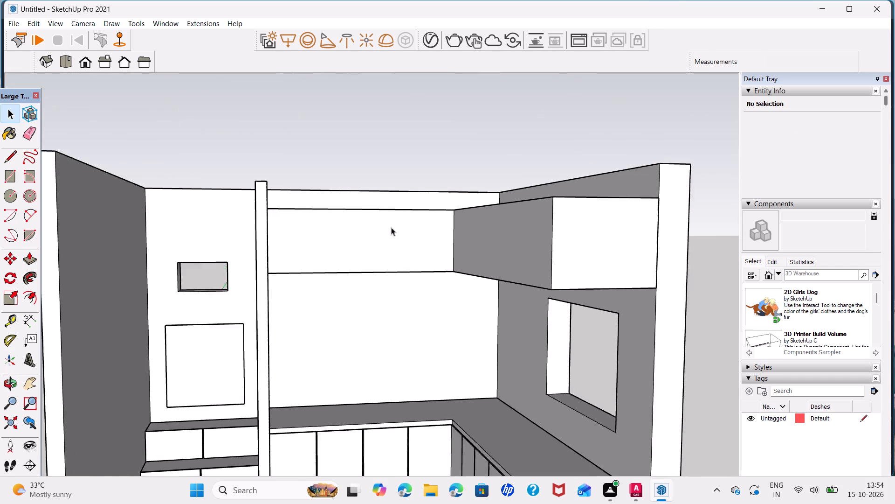
scroll(391, 227, "up", 1)
middle_click_drag(407, 234, 363, 259)
scroll(276, 248, "up", 2)
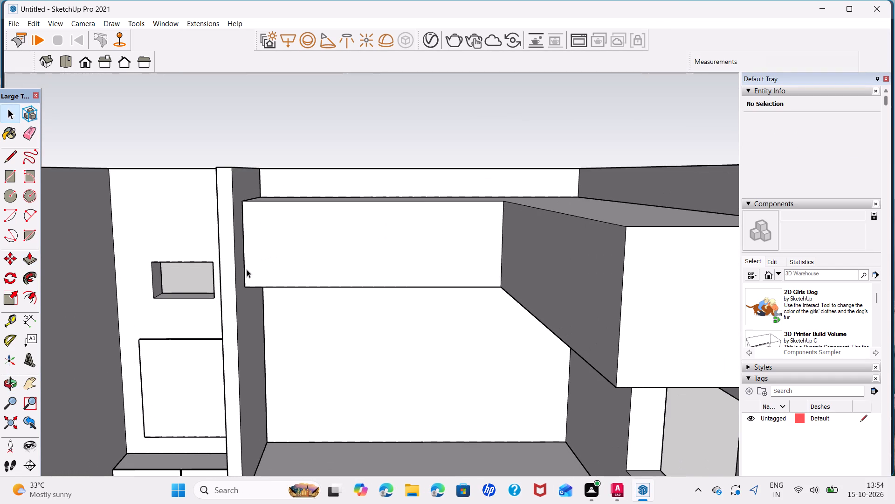
left_click(245, 273)
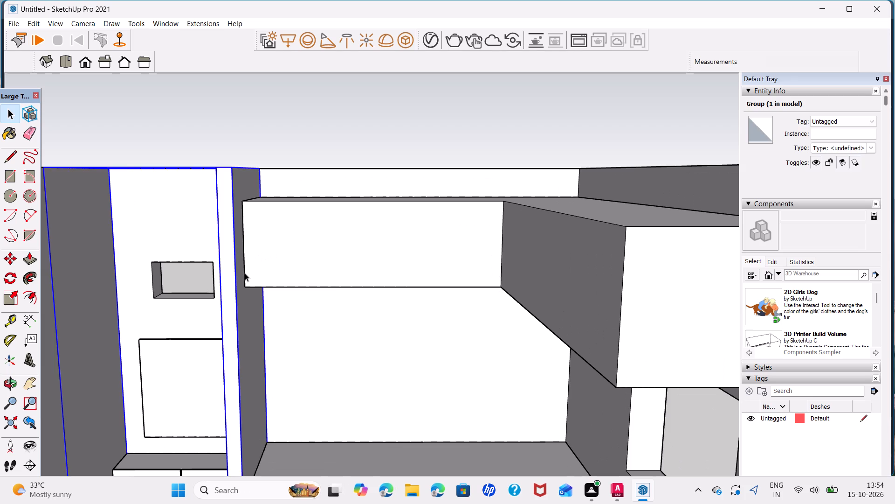
triple_click(288, 260)
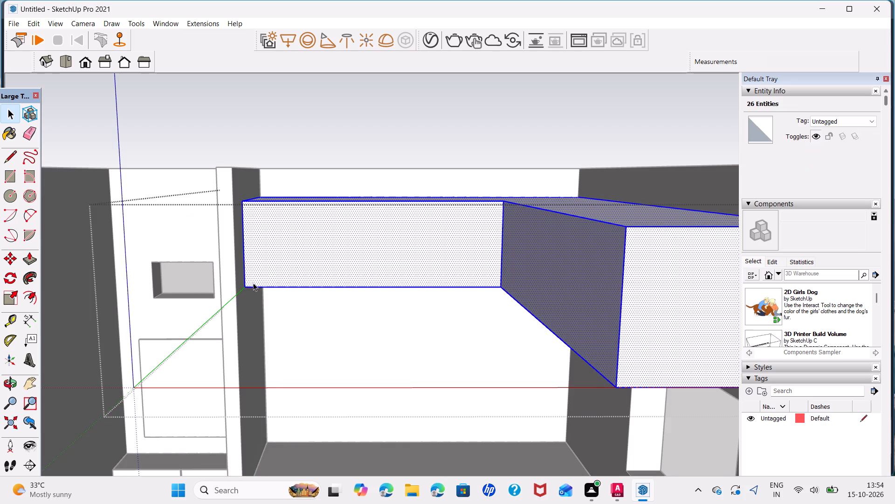
left_click(246, 278)
scroll(244, 283, "up", 4)
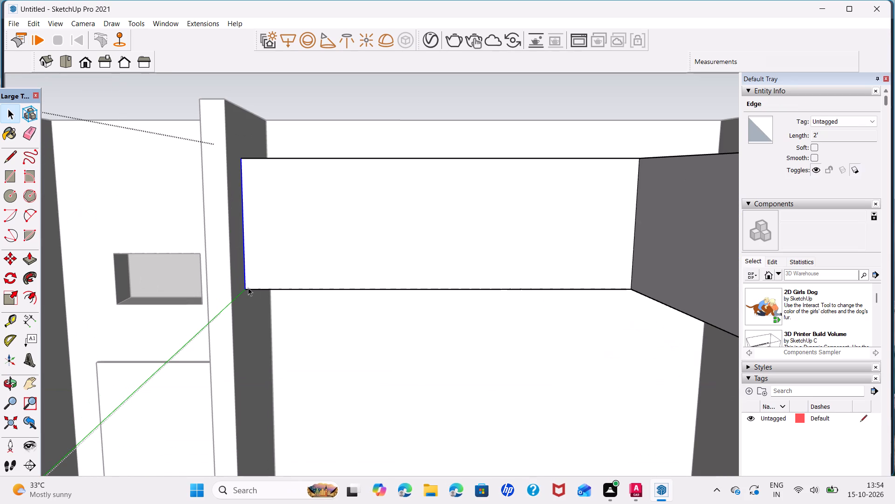
key("m")
left_click(242, 289)
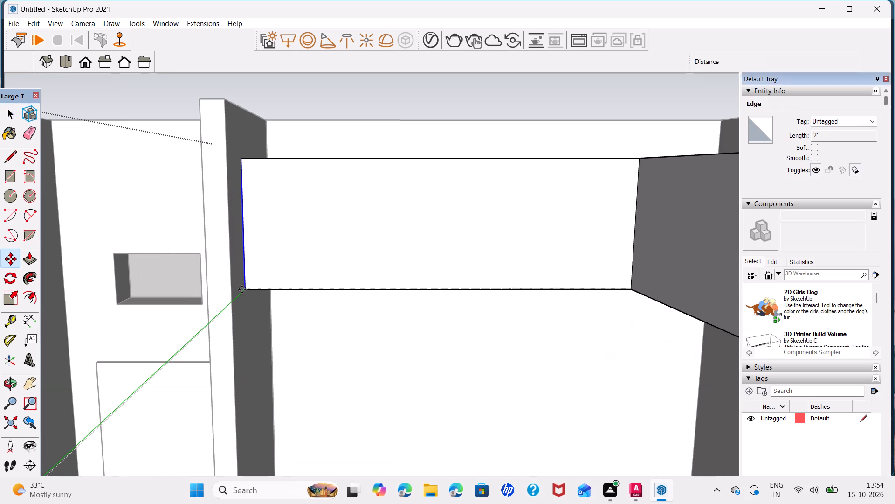
left_click(626, 287)
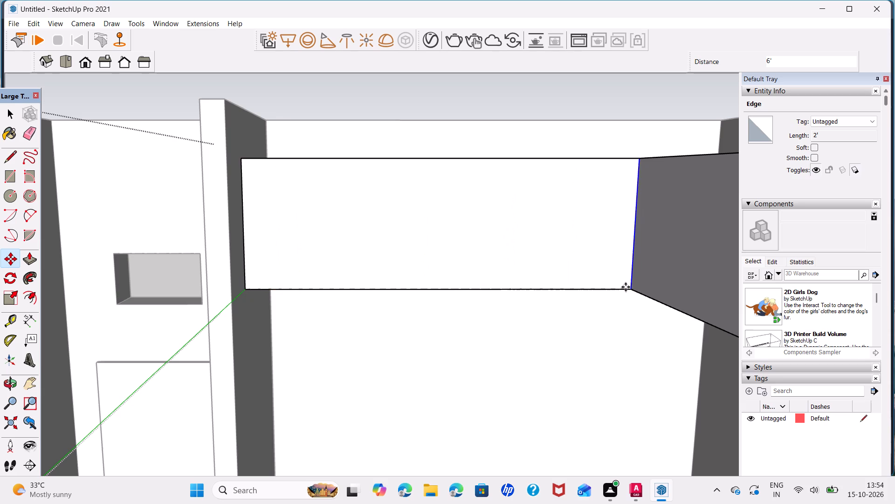
type("/5")
key("Return")
key("space")
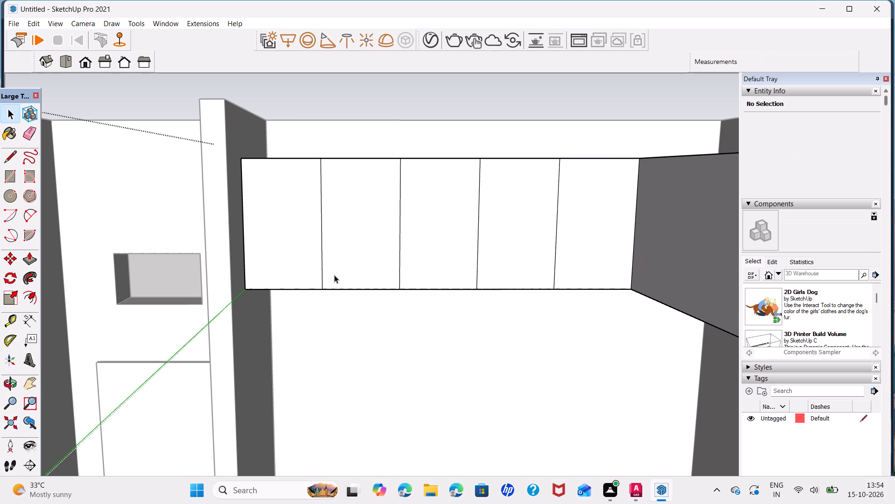
Copy the overhead front's first divider line from the partition 0.2" toward the corner.
scroll(324, 280, "up", 2)
left_click(323, 281)
scroll(320, 286, "up", 1)
key("m")
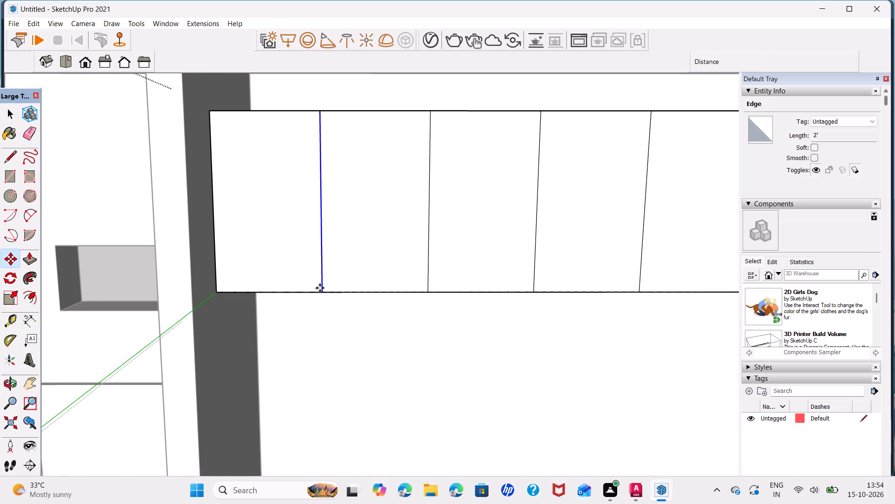
left_click(321, 294)
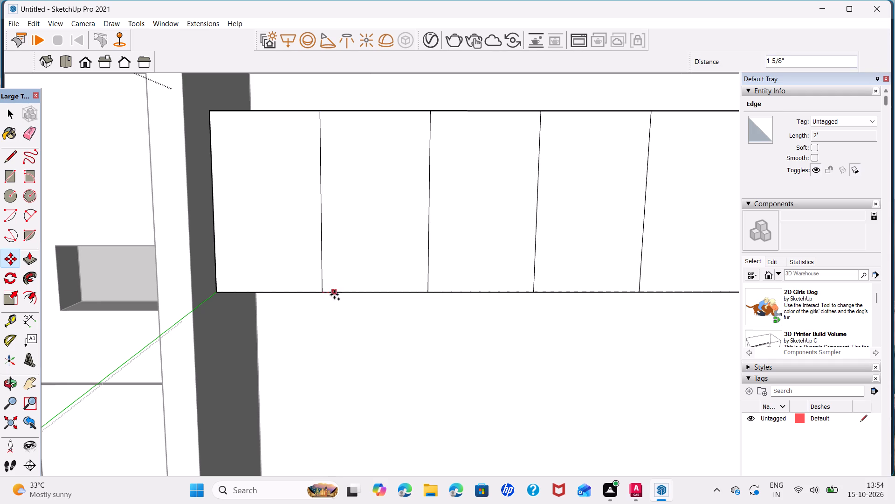
scroll(330, 291, "up", 1)
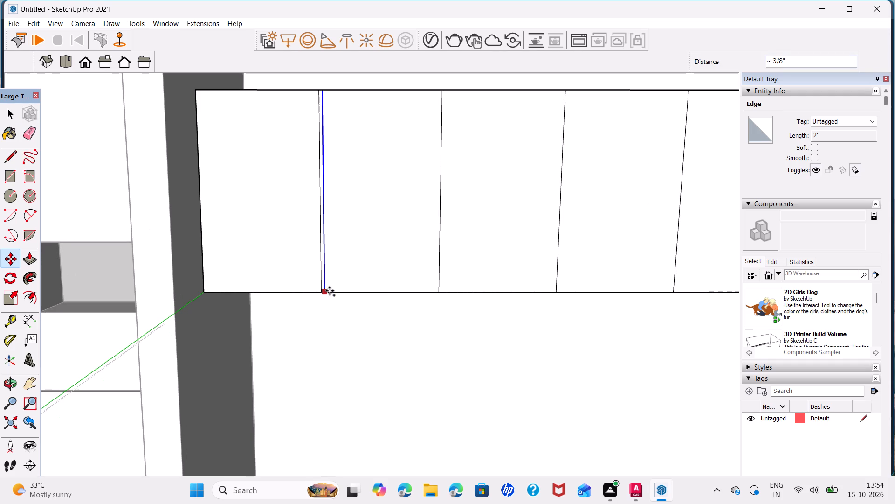
type("0.2")
key("Return")
scroll(330, 291, "up", 5)
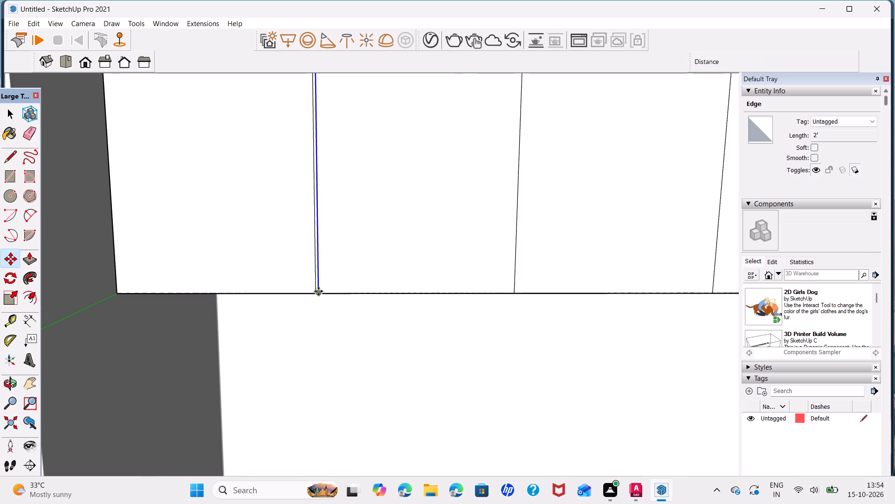
left_click(318, 291)
key("space")
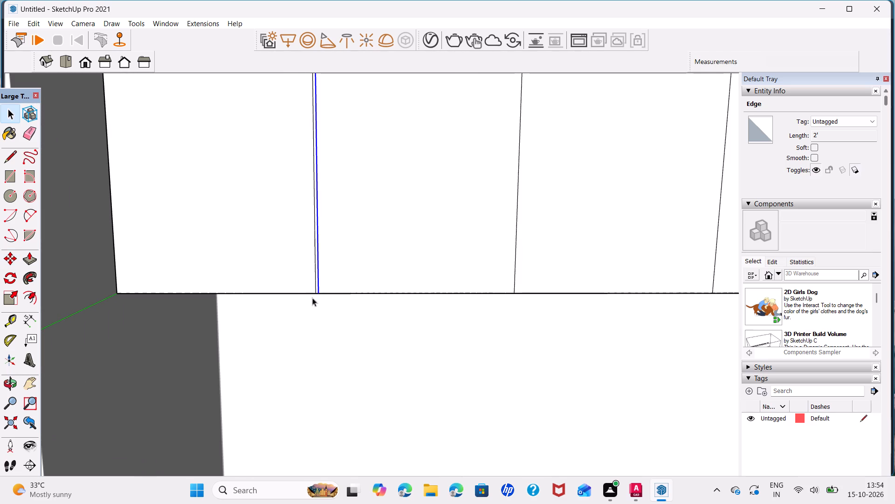
Copy the offset line 0.4" back toward the partition and delete the original divider line between the two.
key("m")
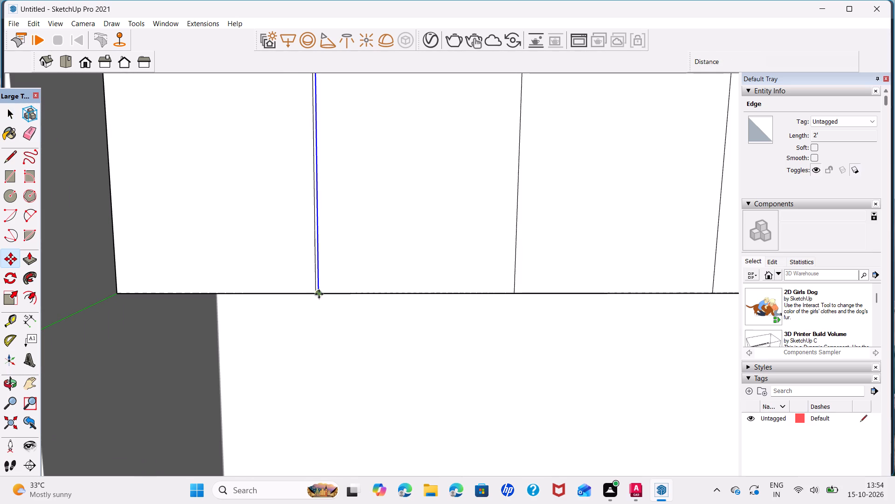
left_click(322, 294)
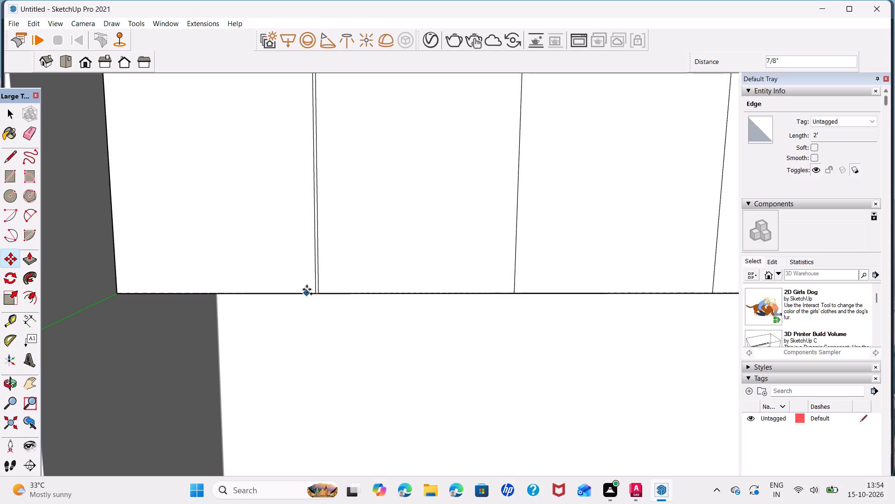
type("0.4")
key("Return")
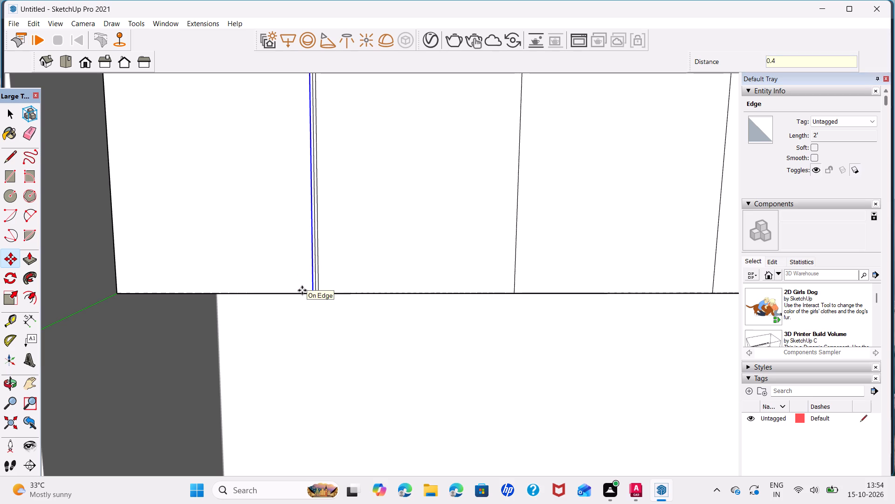
key("space")
scroll(316, 284, "up", 4)
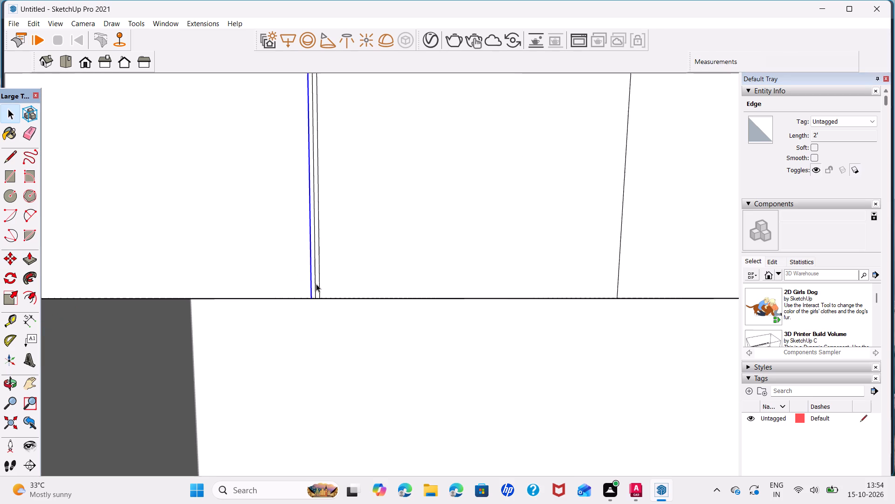
left_click(316, 284)
key("Delete")
Copy the narrow gap strip about 3' 7 3/16" along the overhead front, centred on the fourth divider line.
left_click(316, 284)
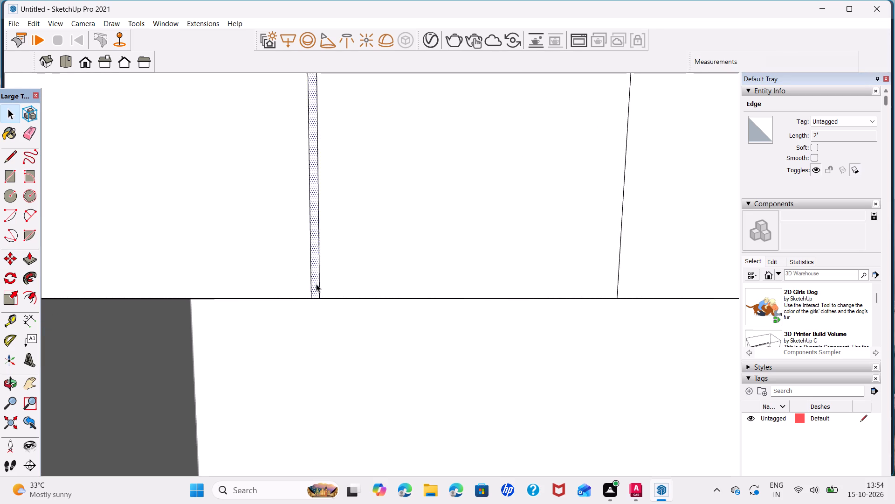
scroll(316, 284, "up", 5)
key("m")
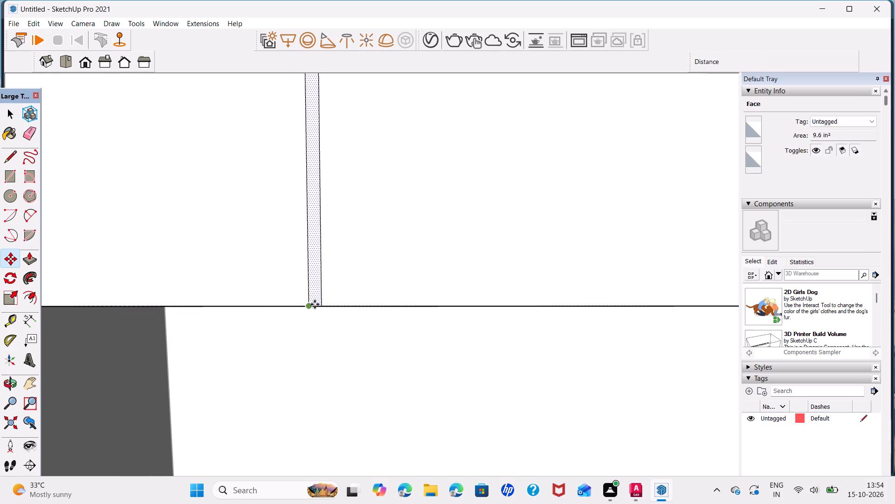
scroll(316, 305, "up", 5)
left_click(315, 306)
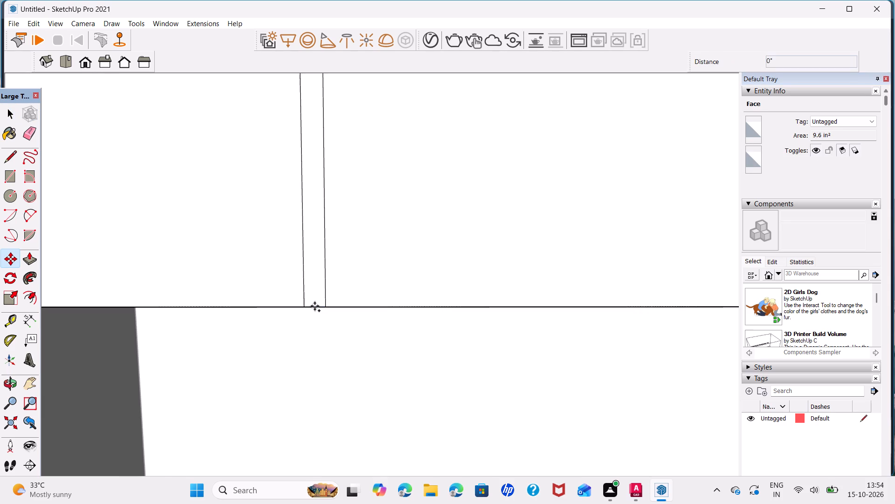
scroll(424, 284, "down", 7)
scroll(618, 344, "down", 7)
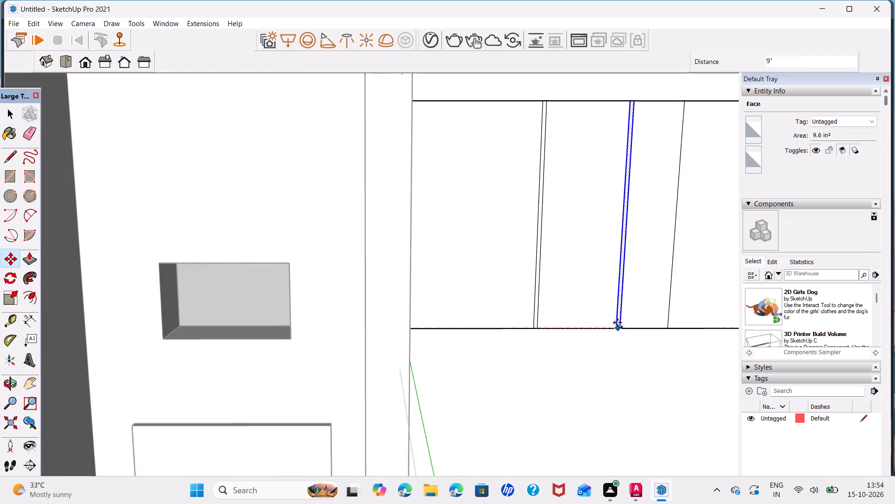
scroll(617, 322, "down", 3)
middle_click_drag(617, 322, 205, 309)
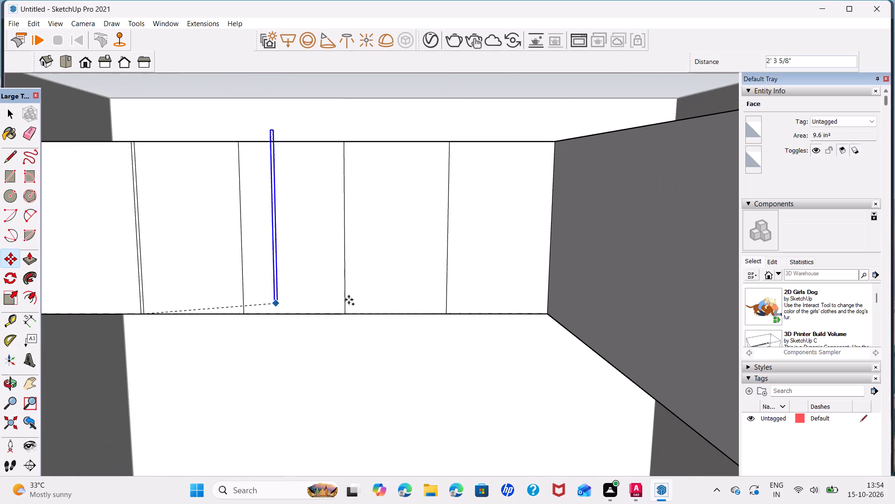
scroll(441, 317, "up", 4)
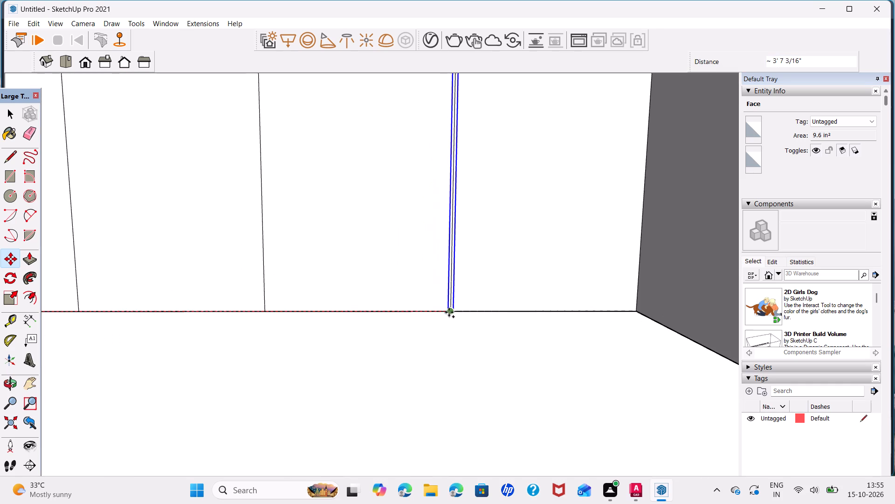
left_click(451, 312)
scroll(451, 312, "down", 5)
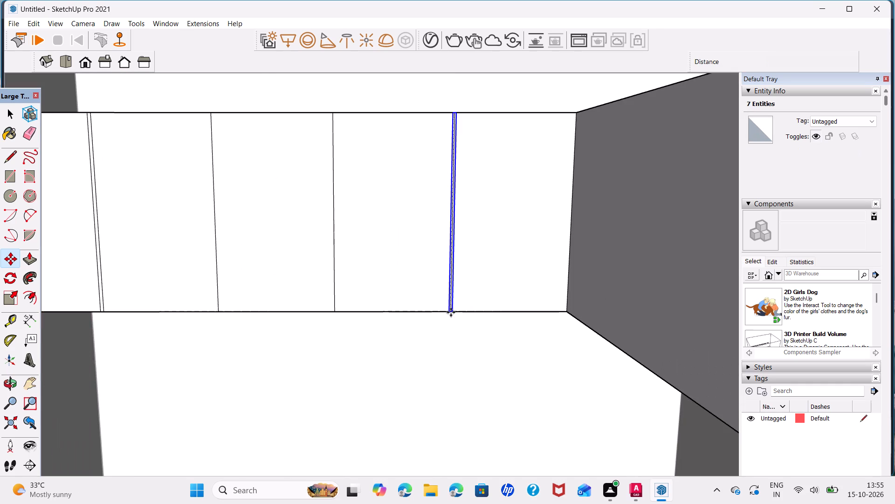
Divide the gap strip's copy span into three equal intervals, placing strips on the second, third and fourth dividers.
type("/3")
key("Return")
key("space")
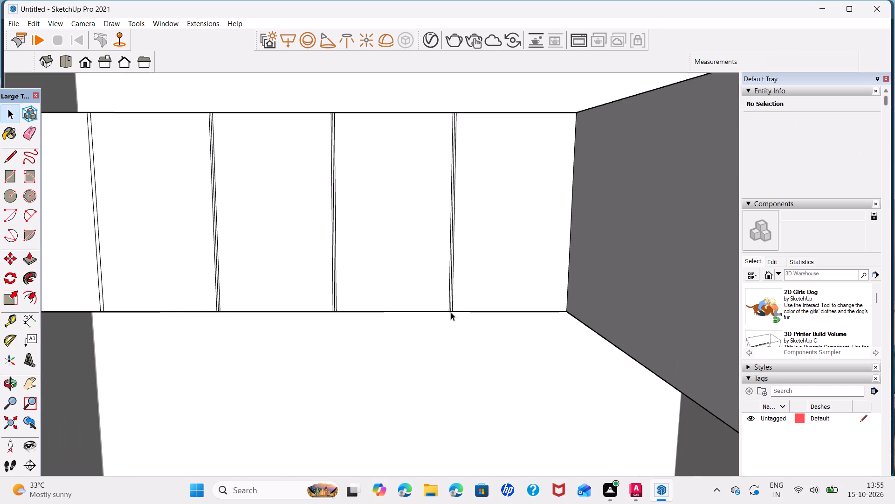
Delete the original divider lines running through the middle of the fourth, third and second gap strips.
scroll(451, 312, "up", 5)
left_click(450, 284)
key("Delete")
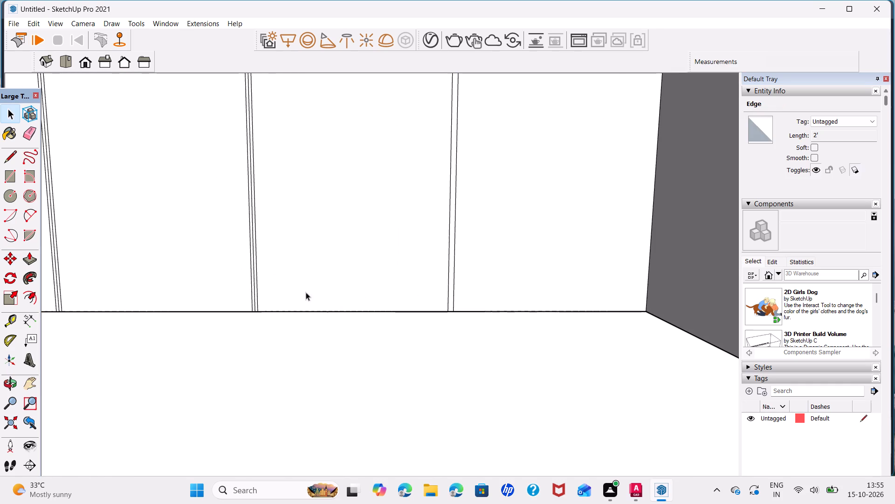
left_click(255, 301)
key("Delete")
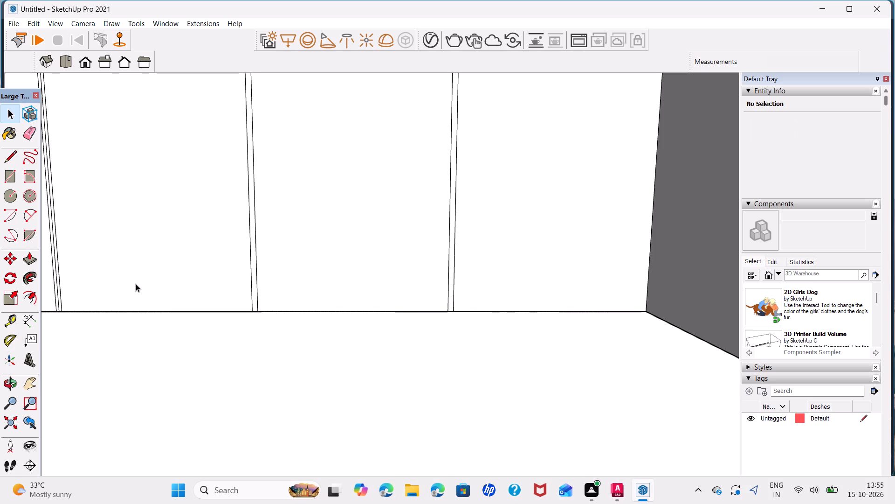
left_click(56, 269)
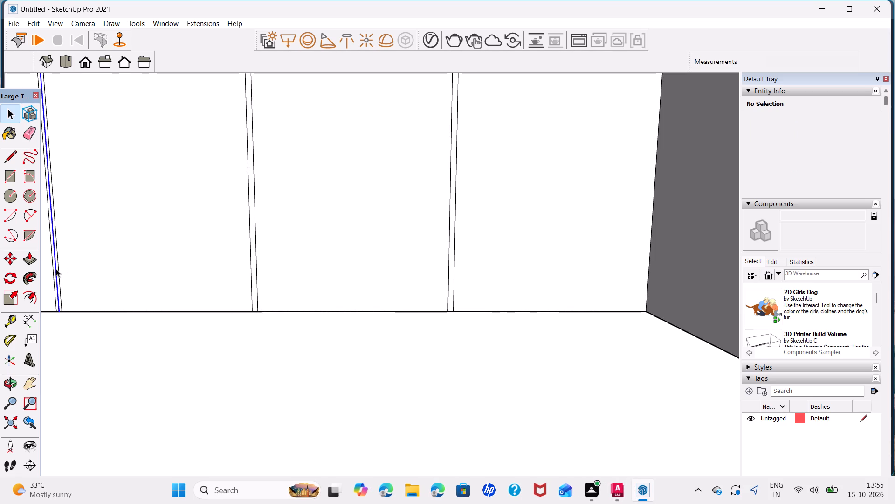
key("Delete")
Copy the vertical edge at the free end of the other overhead front 7' 3" to the inner corner, dividing the span into seven equal panels.
scroll(258, 268, "down", 7)
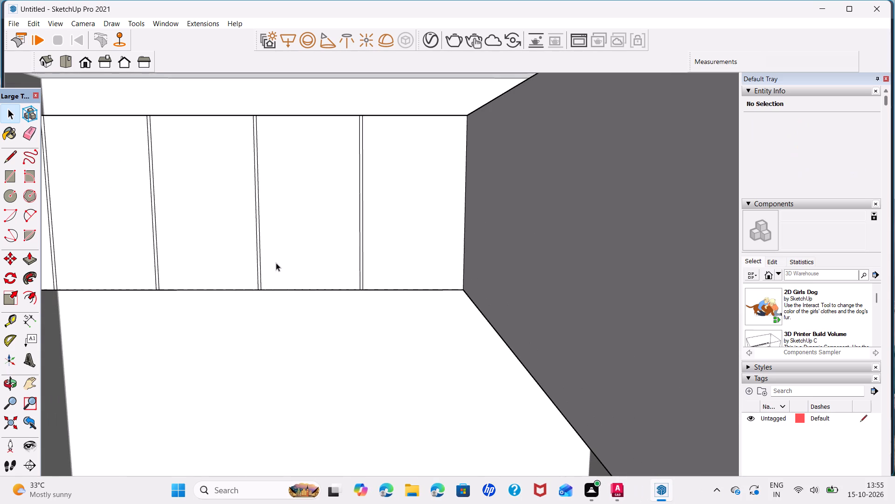
middle_click_drag(285, 270, 405, 275)
scroll(403, 287, "down", 4)
middle_click_drag(381, 344, 593, 363)
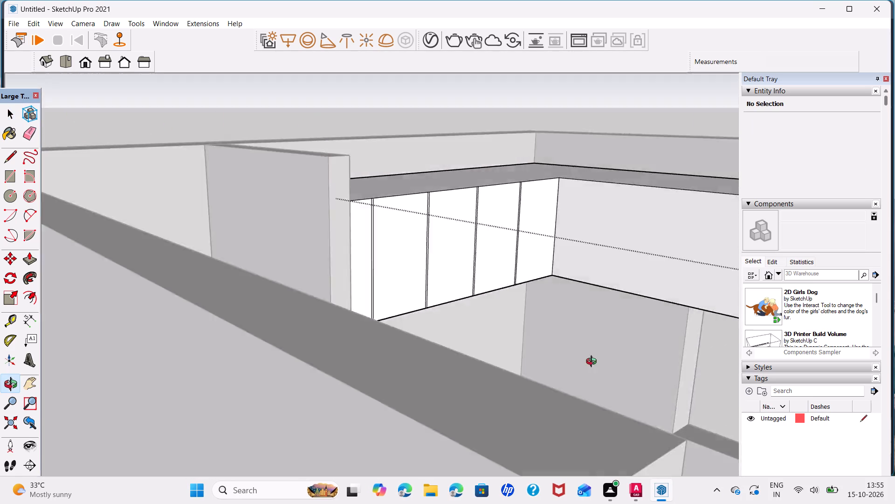
middle_click_drag(593, 363, 623, 357)
middle_click_drag(585, 303, 554, 414)
scroll(597, 319, "down", 7)
middle_click_drag(607, 293, 580, 297, "shift")
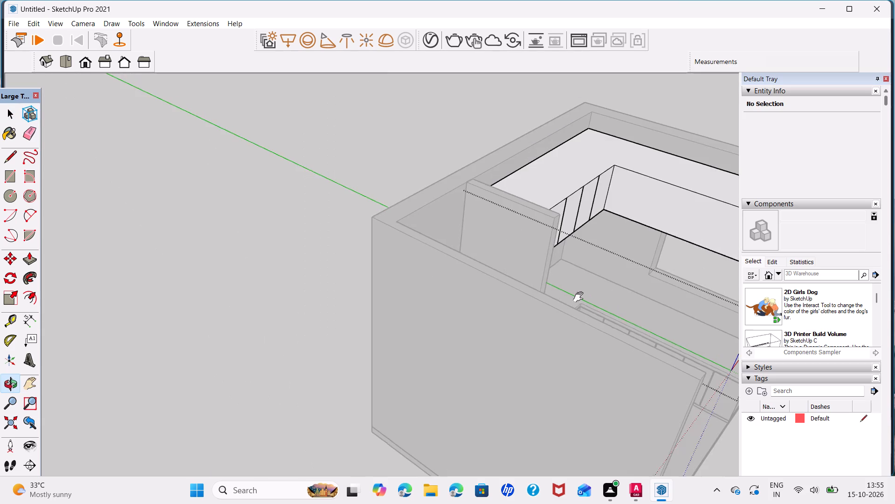
middle_click_drag(580, 297, 359, 310, "shift")
scroll(433, 286, "up", 7)
middle_click_drag(438, 284, 465, 258)
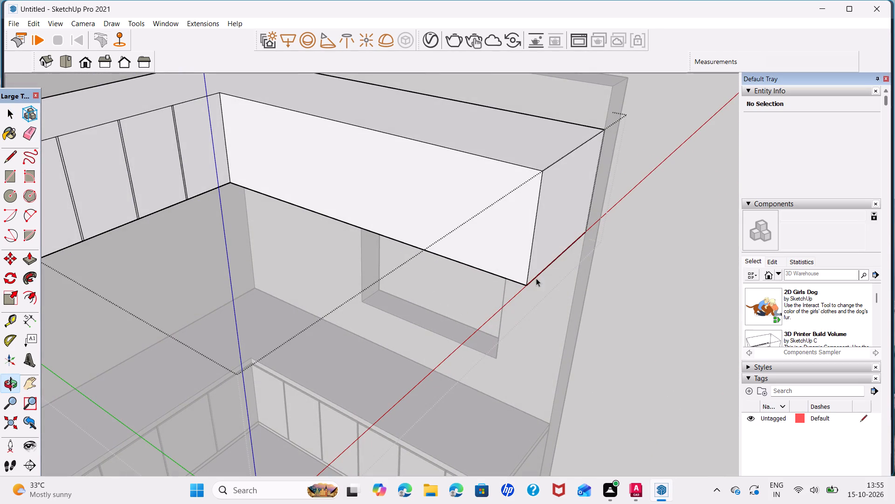
left_click(529, 263)
key("m")
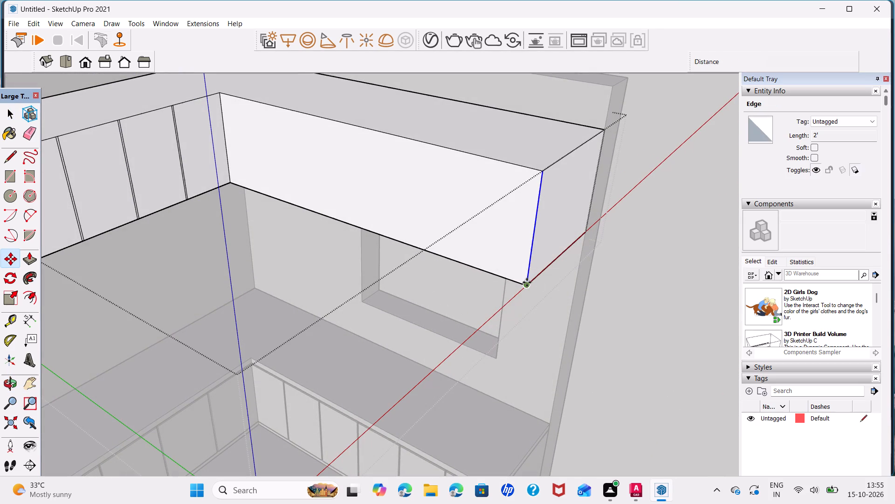
left_click(527, 282)
left_click(234, 183)
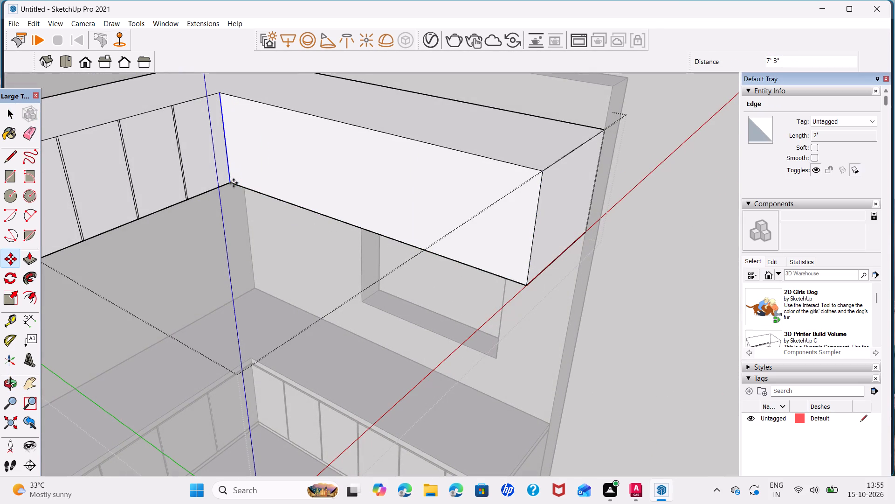
type("/7")
key("Return")
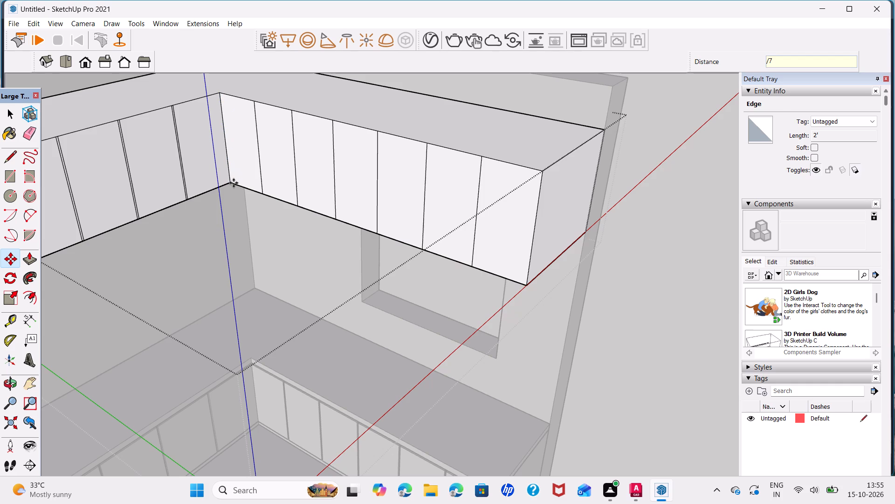
key("space")
Copy this front's first divider line from the inner corner 0.2" toward the free end.
scroll(246, 175, "up", 4)
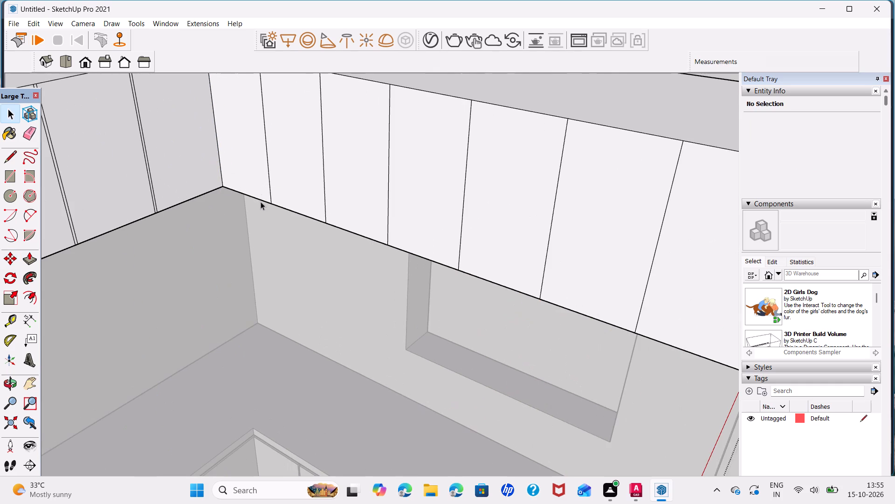
left_click(269, 199)
middle_click_drag(321, 227, 397, 201)
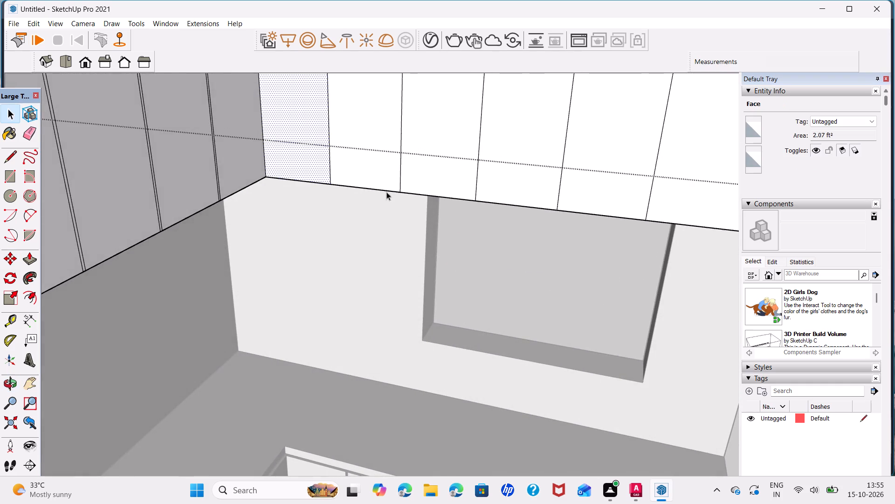
scroll(362, 163, "down", 2)
middle_click_drag(362, 162, 308, 218)
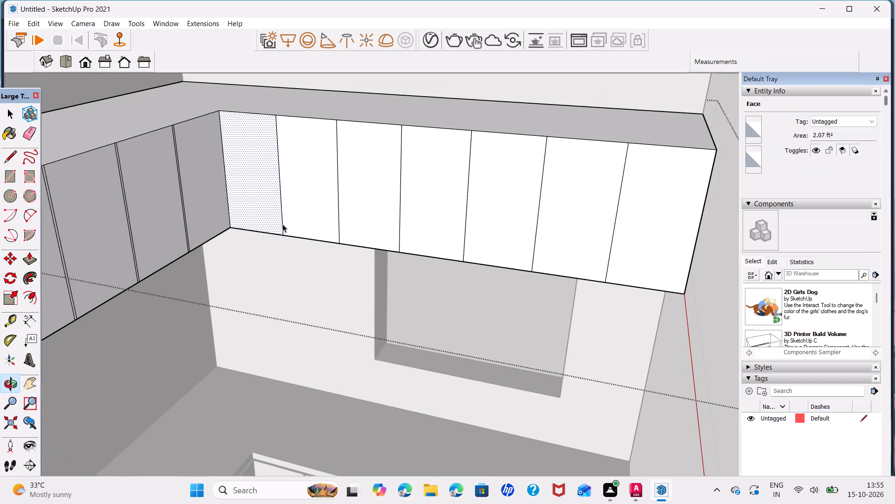
left_click(282, 224)
key("m")
left_click(285, 237)
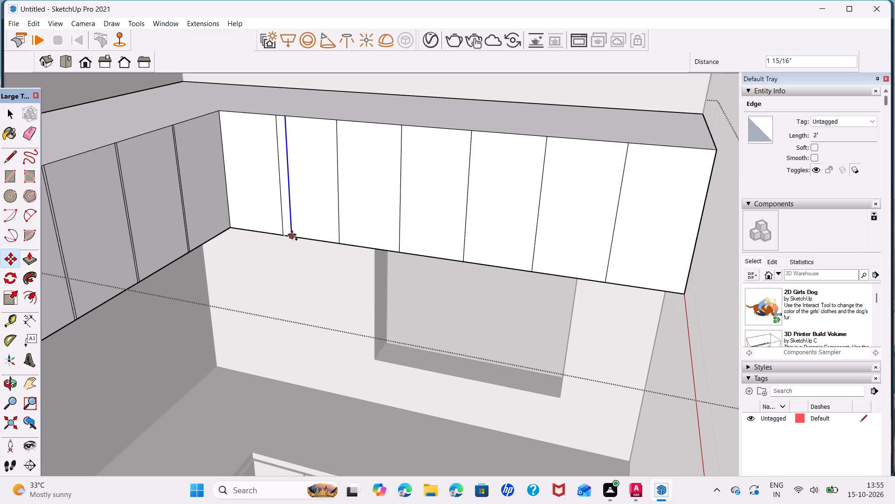
type("0.2")
key("Return")
Copy the offset line 0.4" back toward the inner corner and delete the original divider line between the two.
scroll(283, 227, "up", 5)
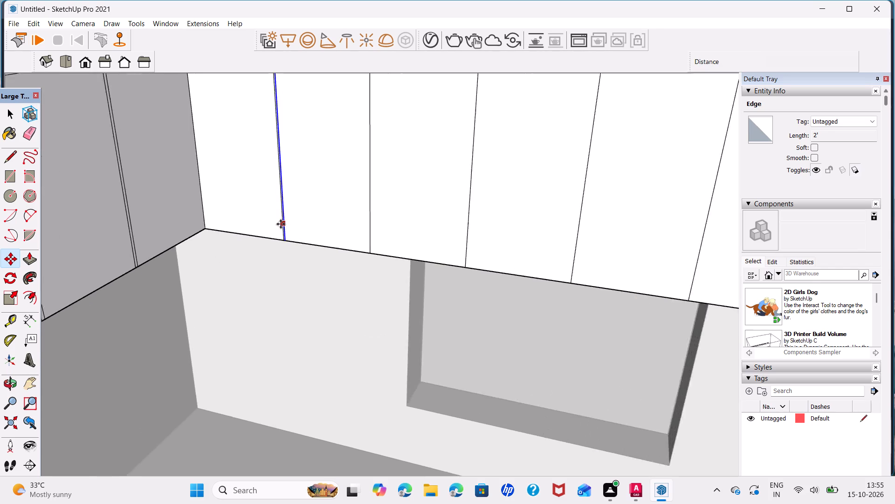
scroll(282, 253, "up", 5)
left_click(291, 222)
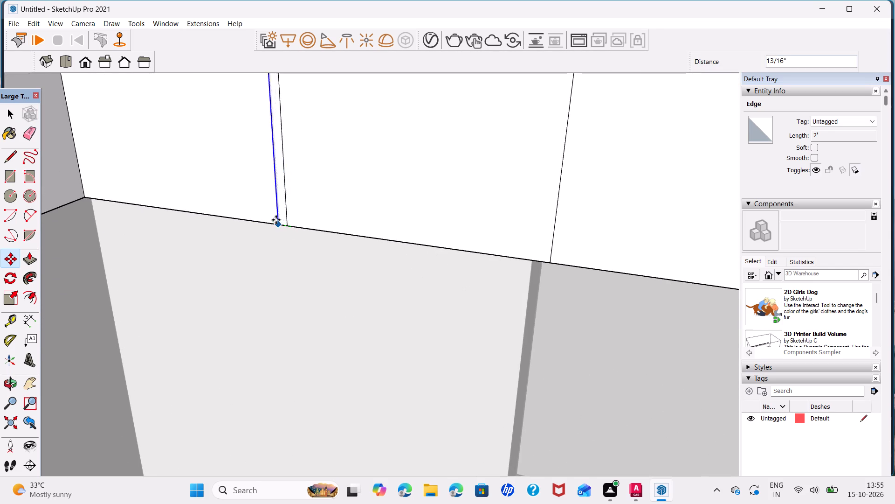
type("0.")
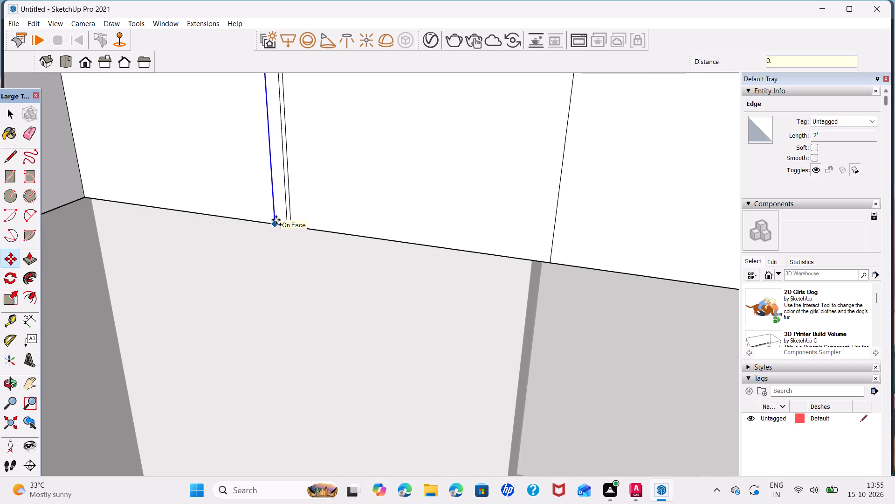
key("4")
key("Return")
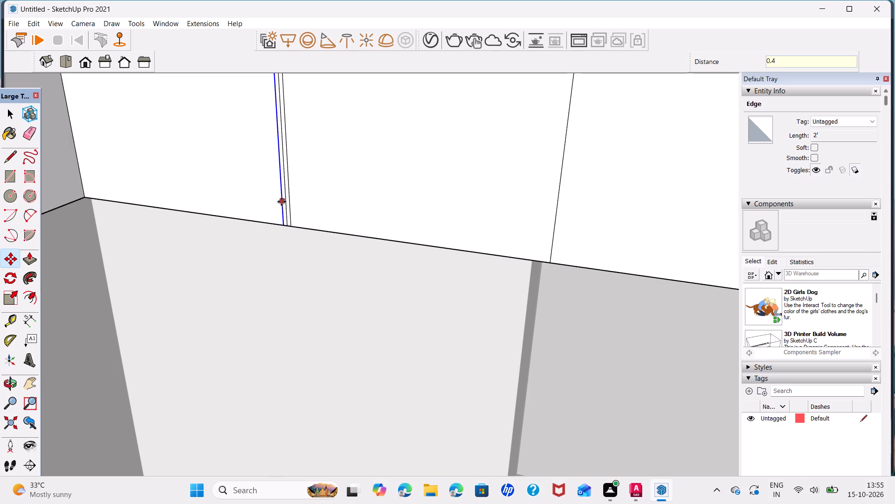
key("space")
left_click(286, 201)
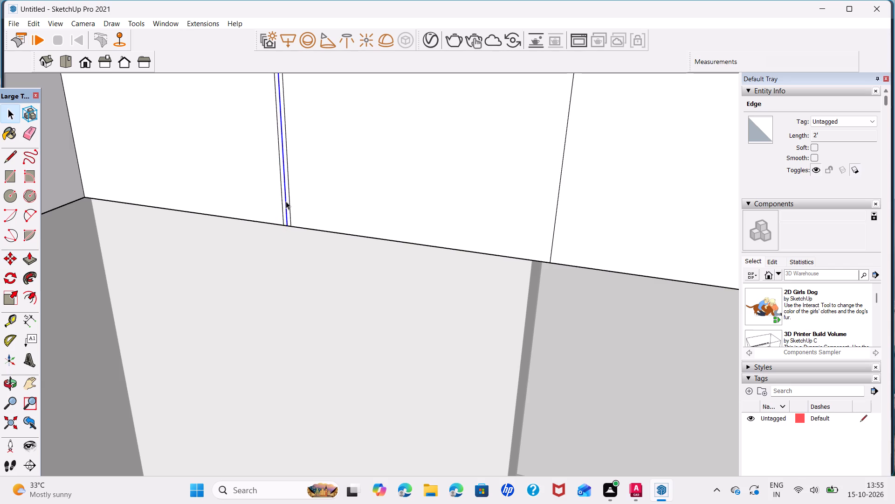
key("Delete")
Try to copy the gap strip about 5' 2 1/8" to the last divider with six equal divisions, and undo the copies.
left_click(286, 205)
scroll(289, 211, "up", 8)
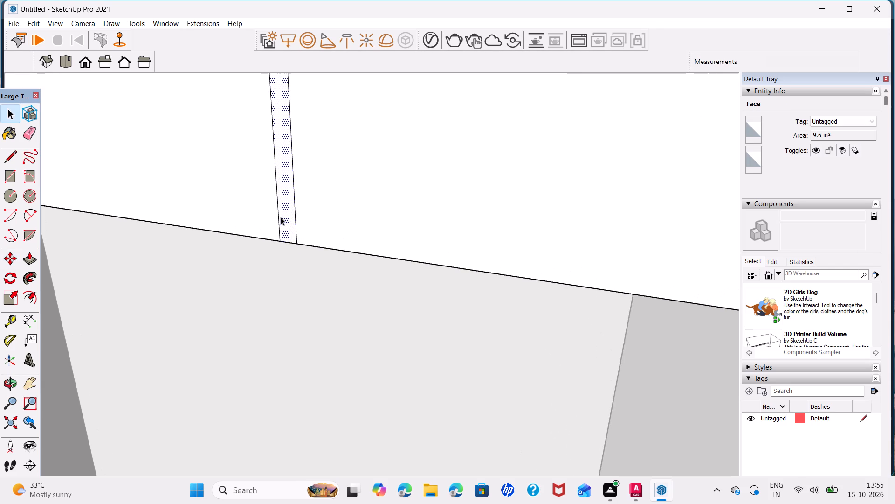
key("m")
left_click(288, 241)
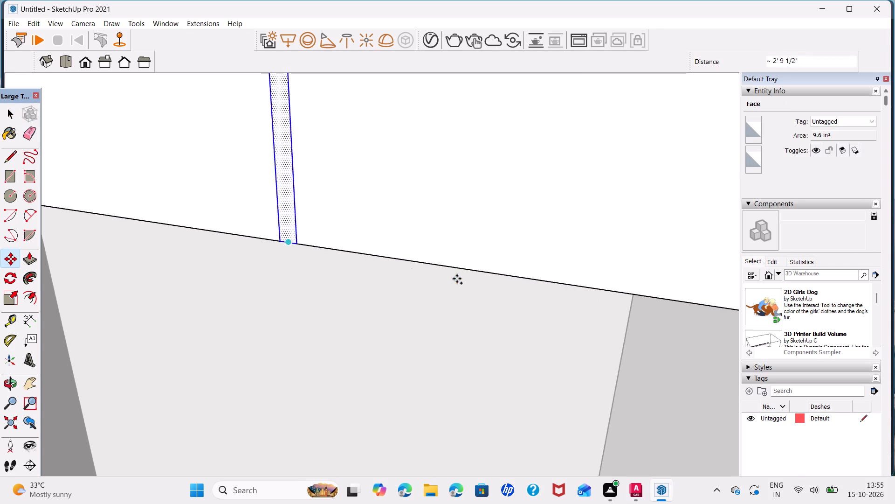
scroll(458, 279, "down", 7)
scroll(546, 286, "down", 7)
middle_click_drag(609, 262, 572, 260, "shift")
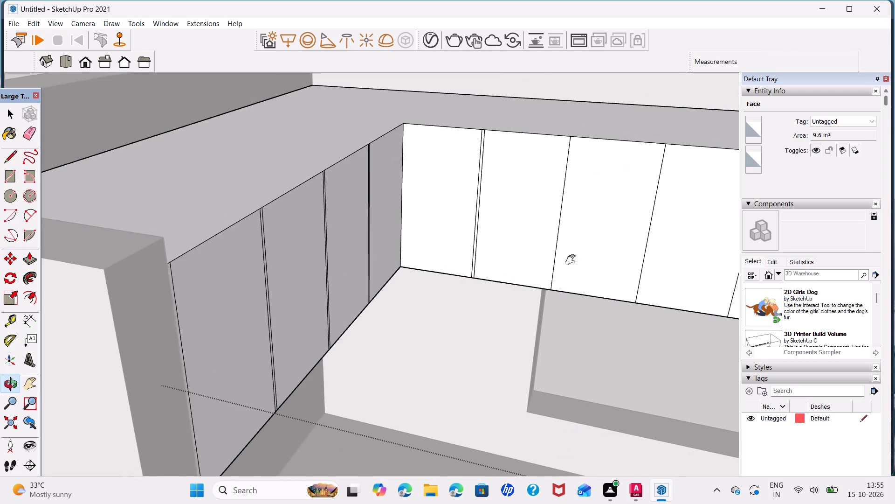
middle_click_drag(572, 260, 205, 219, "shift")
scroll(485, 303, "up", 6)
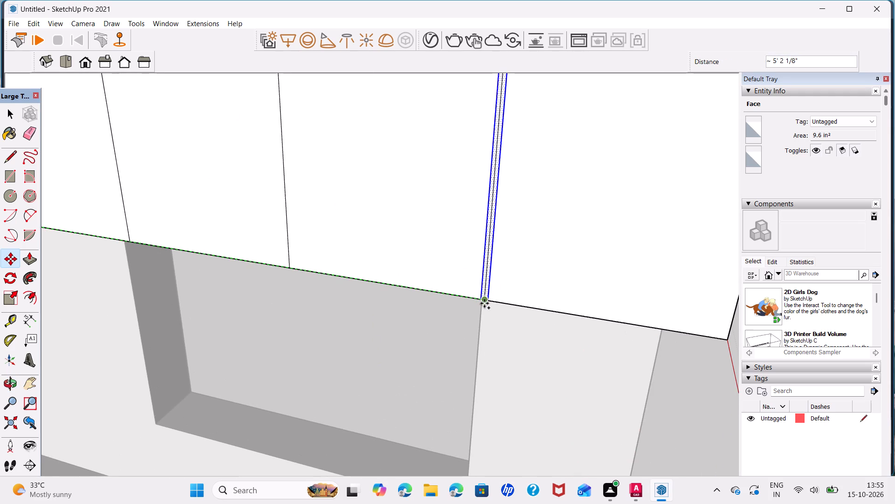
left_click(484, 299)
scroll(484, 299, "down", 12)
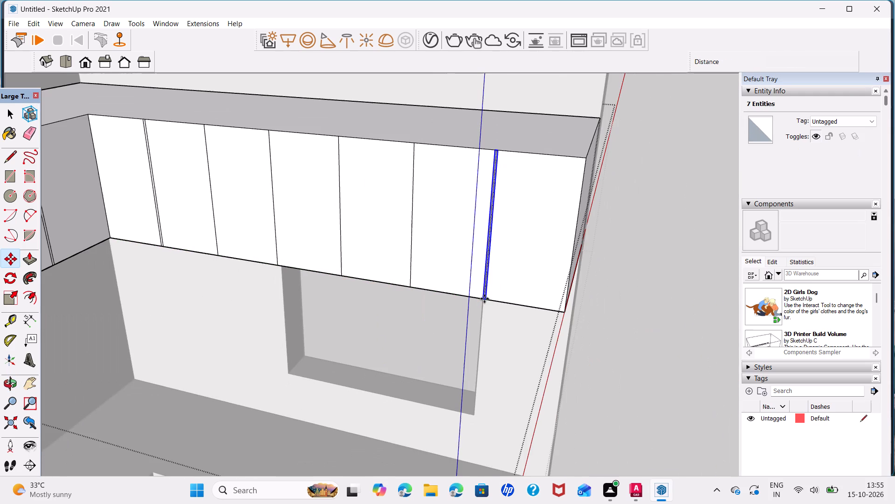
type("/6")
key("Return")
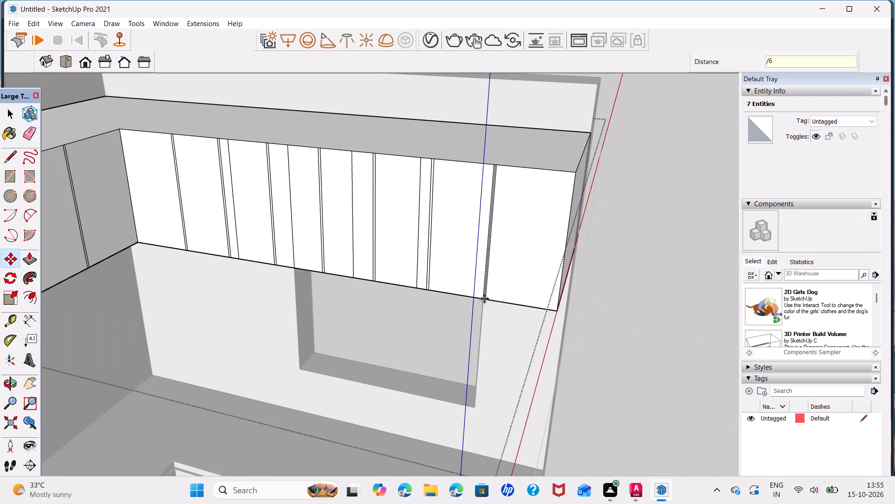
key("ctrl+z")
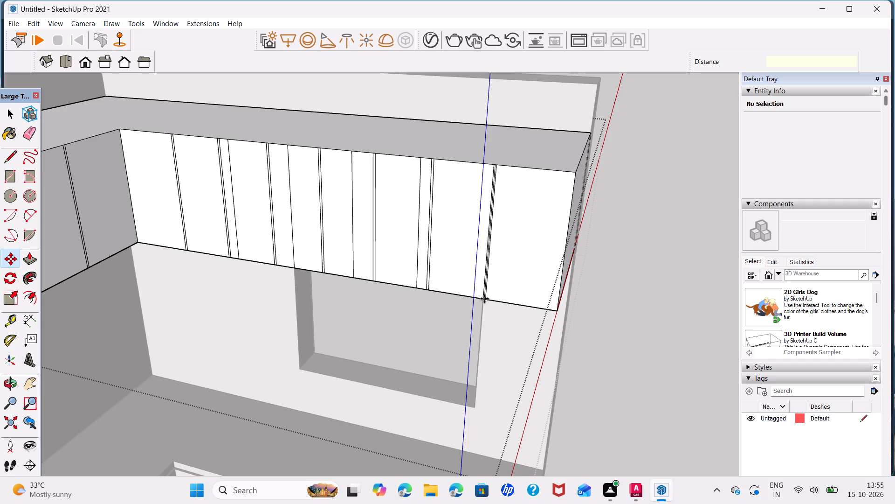
Copy the gap strip from the first divider onto the second and repeat it five times along the seven-panel overhead front.
scroll(189, 243, "up", 10)
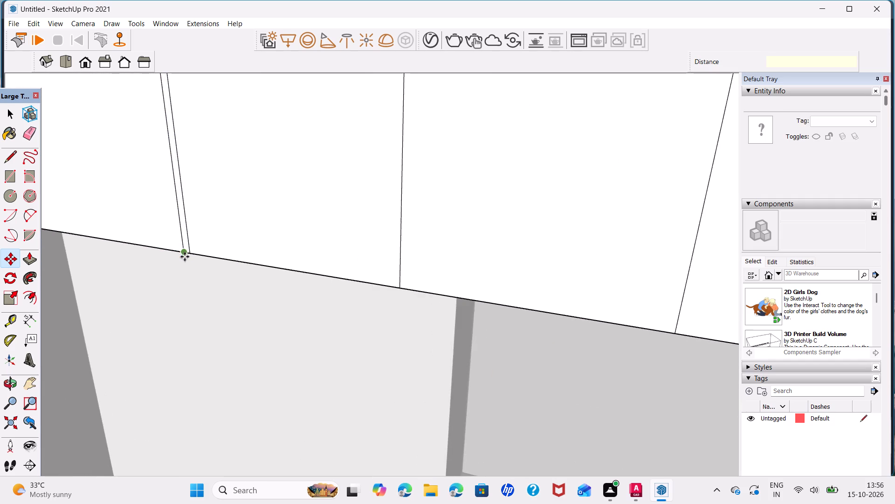
scroll(185, 257, "up", 5)
key("space")
left_click(196, 221)
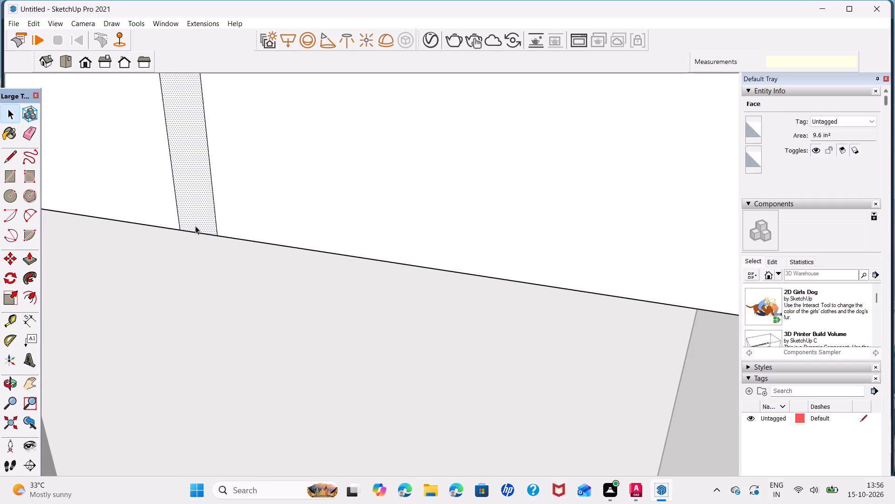
key("m")
left_click(197, 232)
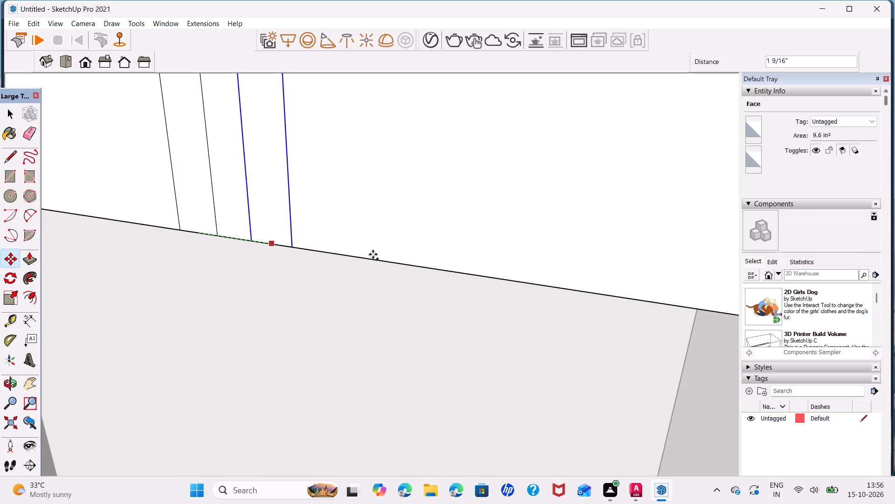
scroll(403, 257, "down", 14)
middle_click_drag(468, 251, 248, 229, "shift")
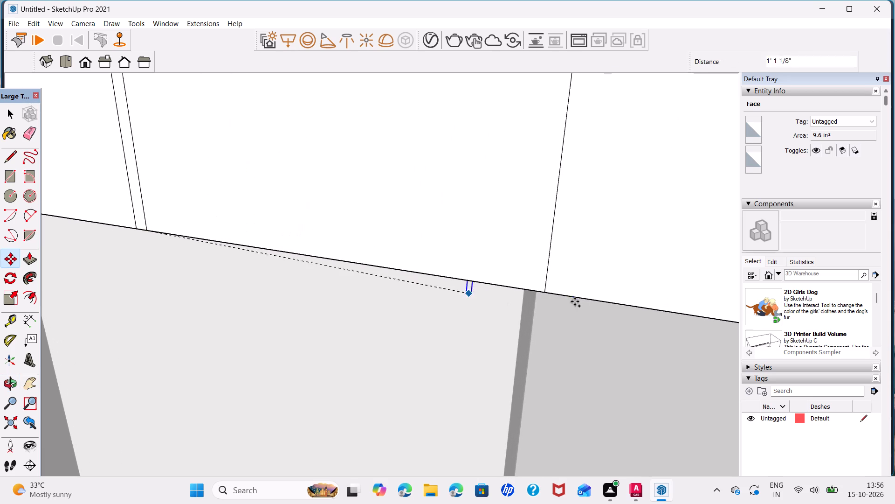
scroll(541, 293, "up", 6)
left_click(552, 287)
scroll(552, 287, "down", 20)
scroll(552, 287, "down", 12)
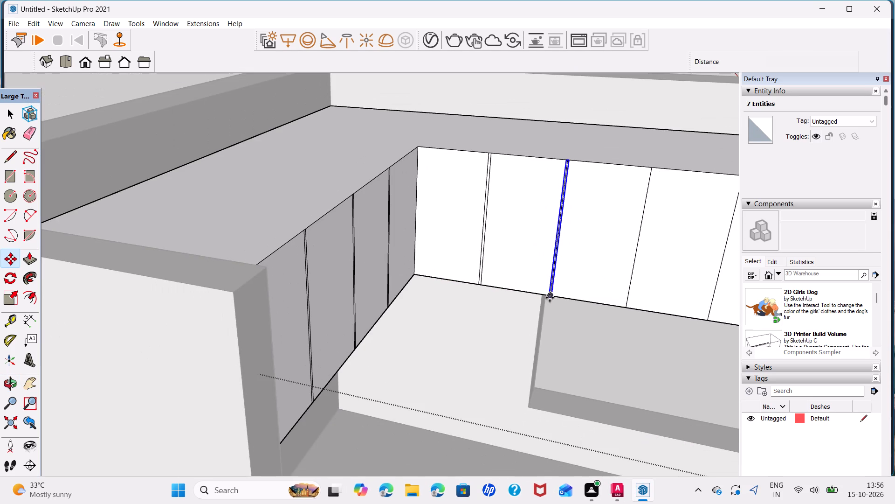
middle_click_drag(550, 298, 362, 280)
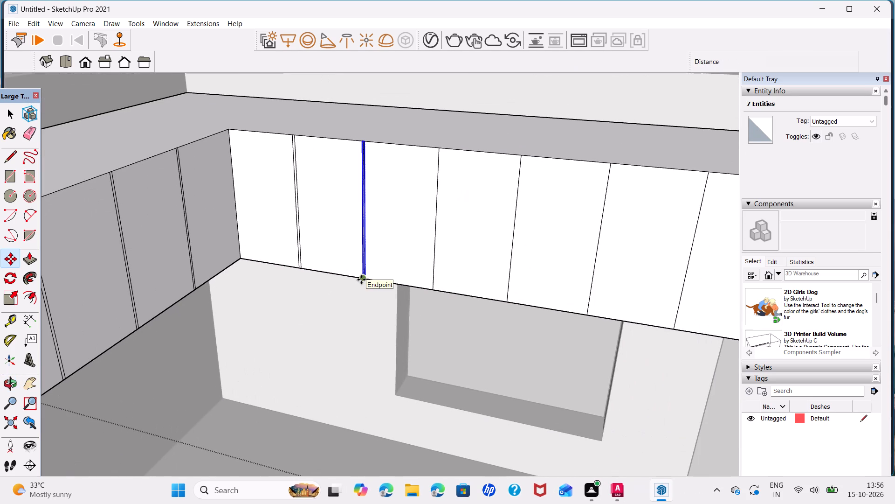
middle_click_drag(361, 280, 262, 278)
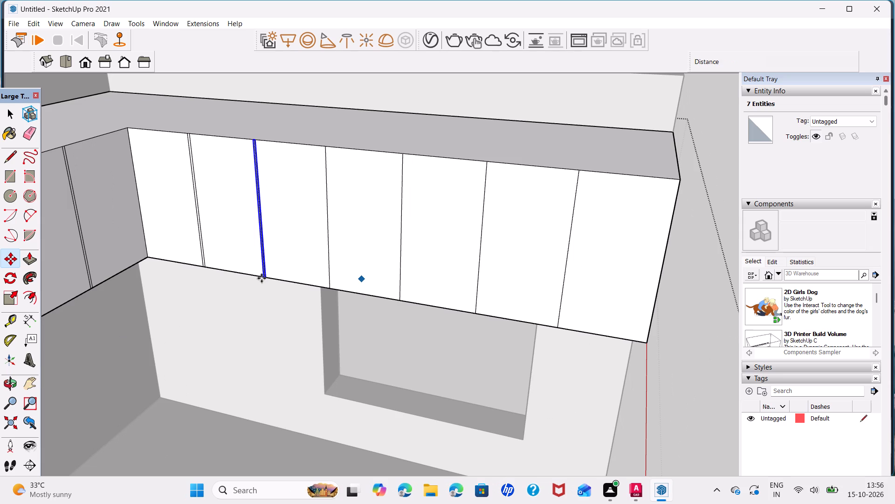
type("*5")
key("Return")
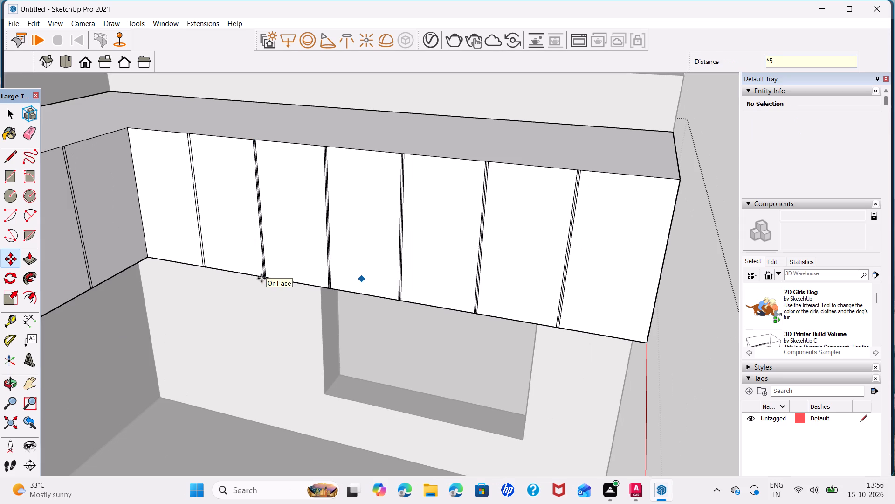
Delete the leftover middle line inside the second, third and fourth divider gaps of the seven-panel overhead front.
key("space")
scroll(315, 274, "up", 6)
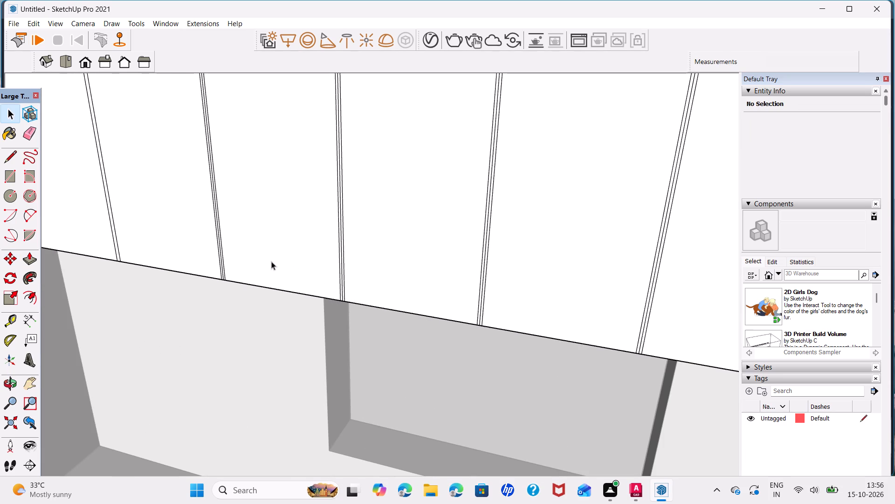
scroll(205, 273, "up", 4)
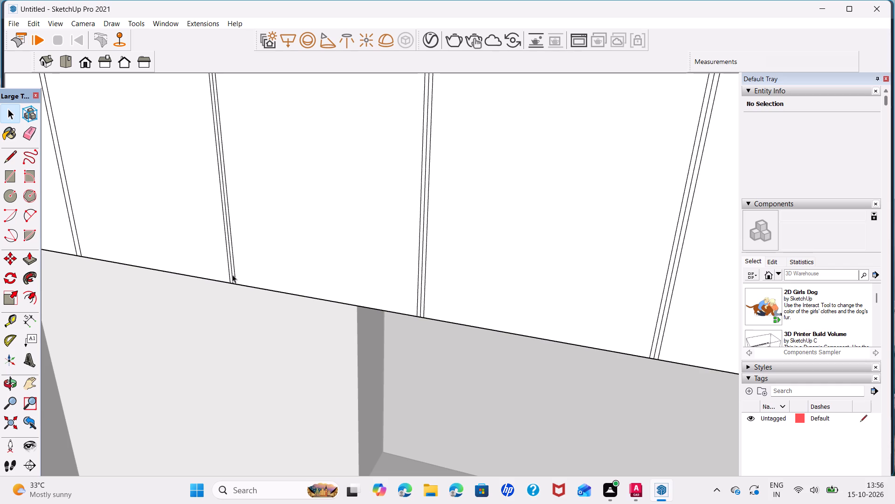
left_click(232, 274)
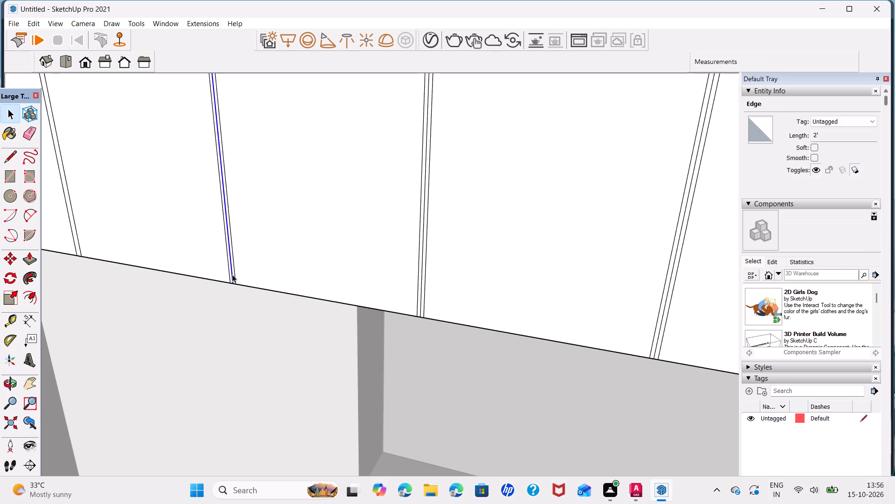
key("Delete")
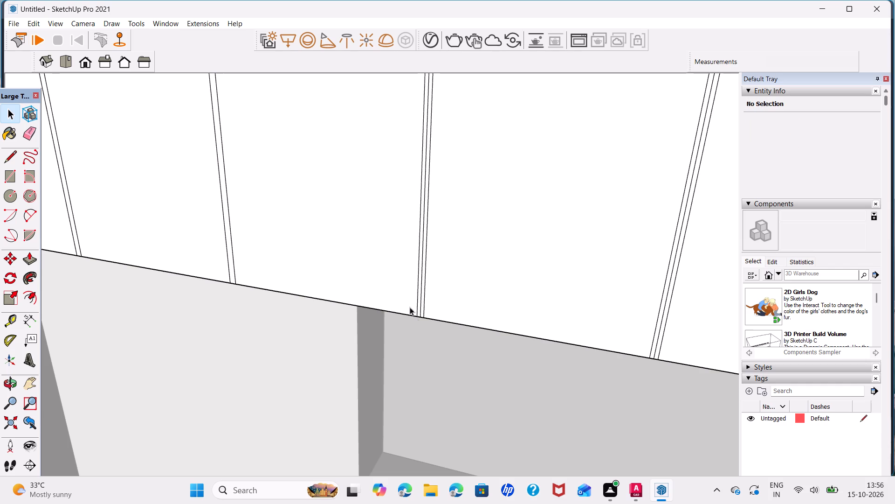
left_click(417, 301)
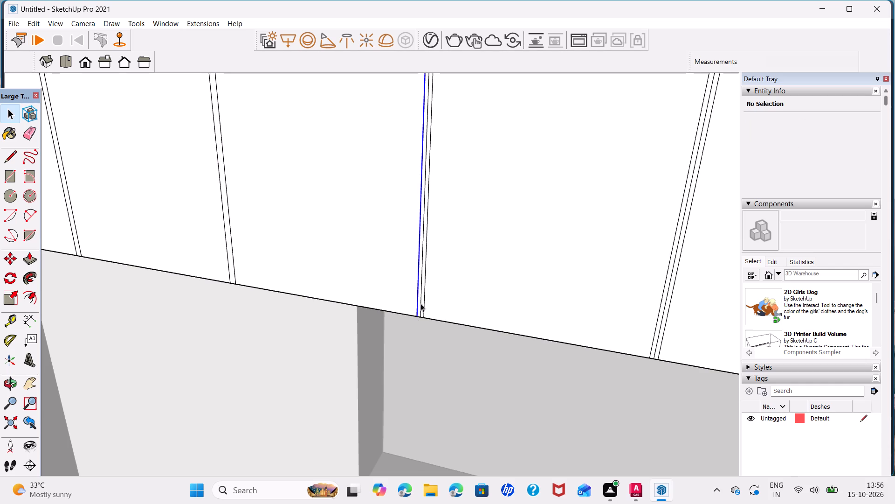
left_click(420, 302)
key("Delete")
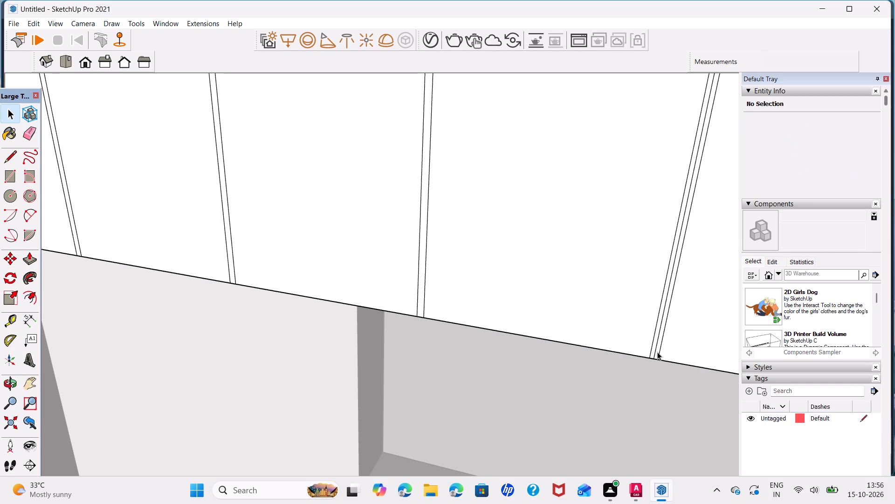
left_click(656, 350)
key("Delete")
Delete the leftover middle line inside the fifth and sixth divider gaps, nearest the front's free end.
scroll(534, 331, "down", 5)
middle_click_drag(570, 321, 453, 322, "shift")
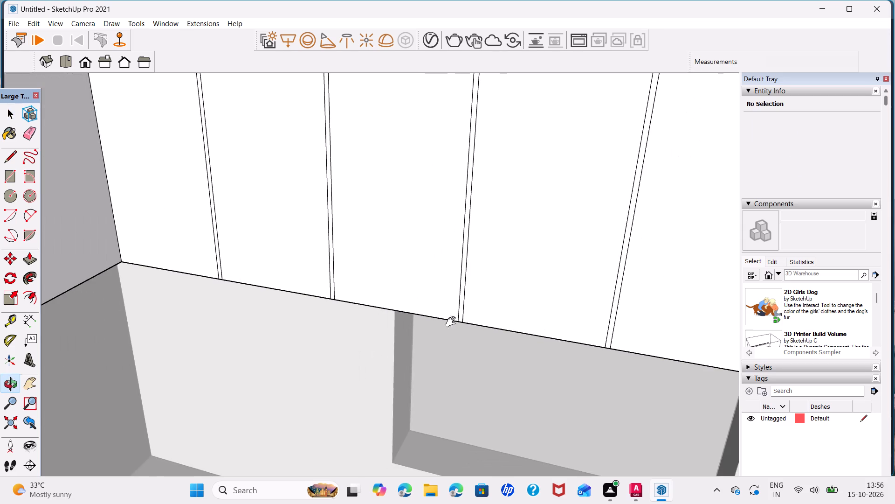
middle_click_drag(453, 322, 109, 285, "shift")
scroll(271, 324, "up", 1)
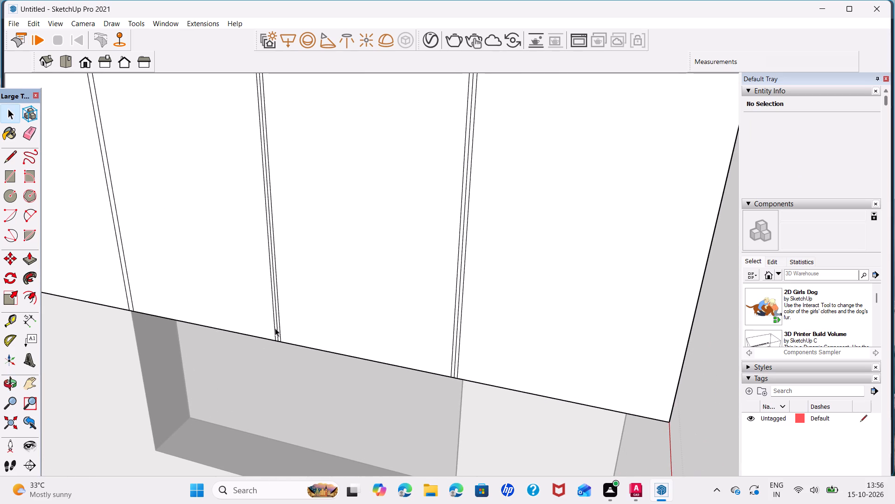
left_click(277, 329)
key("Delete")
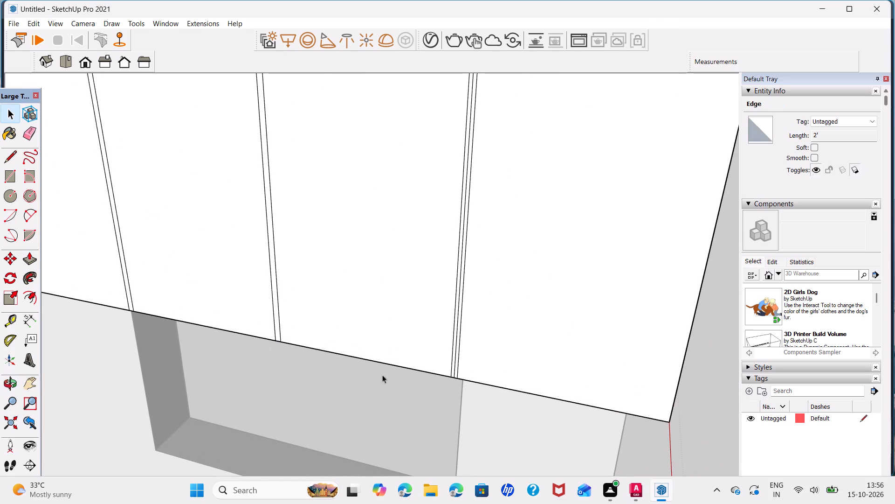
left_click(454, 359)
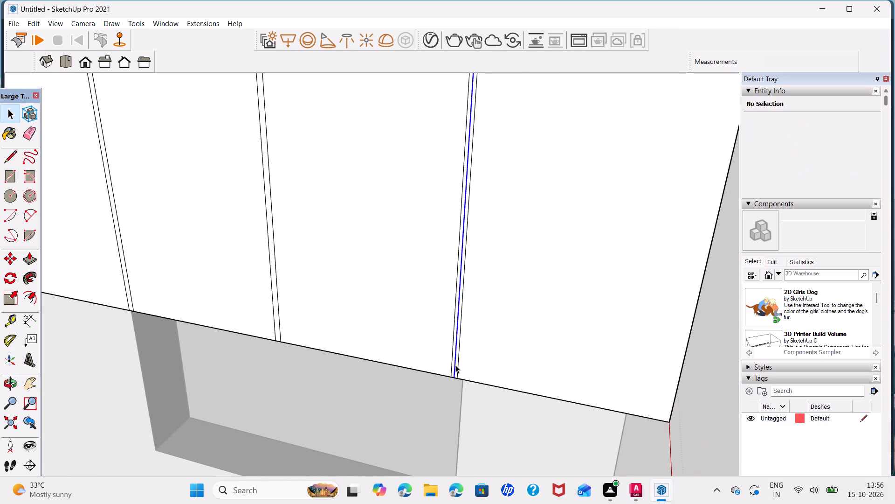
key("Delete")
scroll(464, 370, "down", 10)
left_click(676, 307)
Draw rectangles about 2' by 1' over the three panels nearest the free end of the seven-panel front, leaving the gap strips between them.
scroll(406, 314, "down", 6)
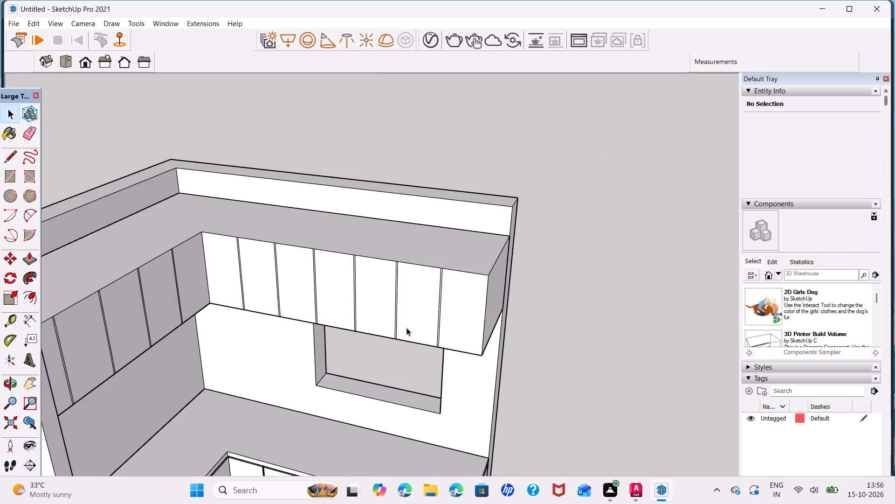
middle_click_drag(408, 330, 417, 263)
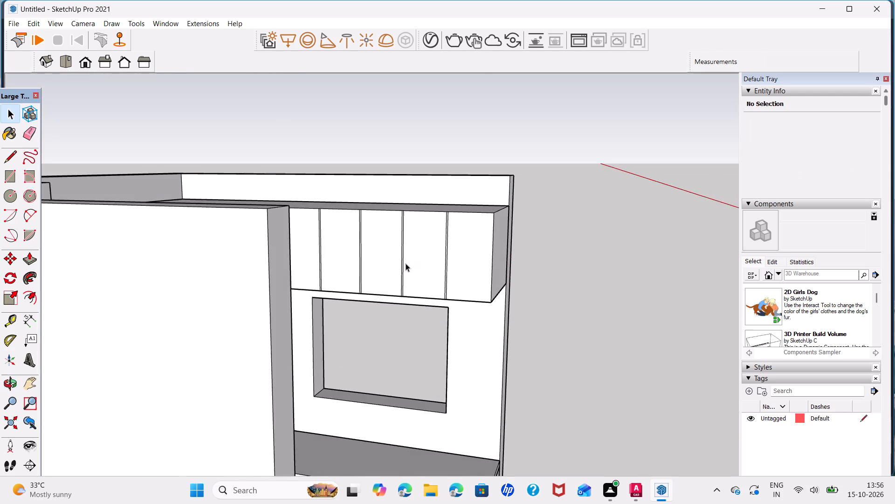
scroll(366, 252, "up", 4)
scroll(358, 206, "up", 1)
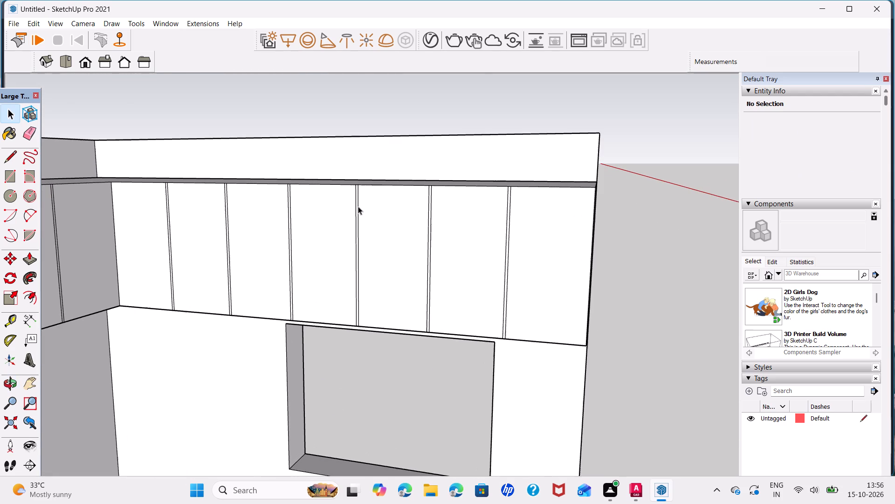
key("r")
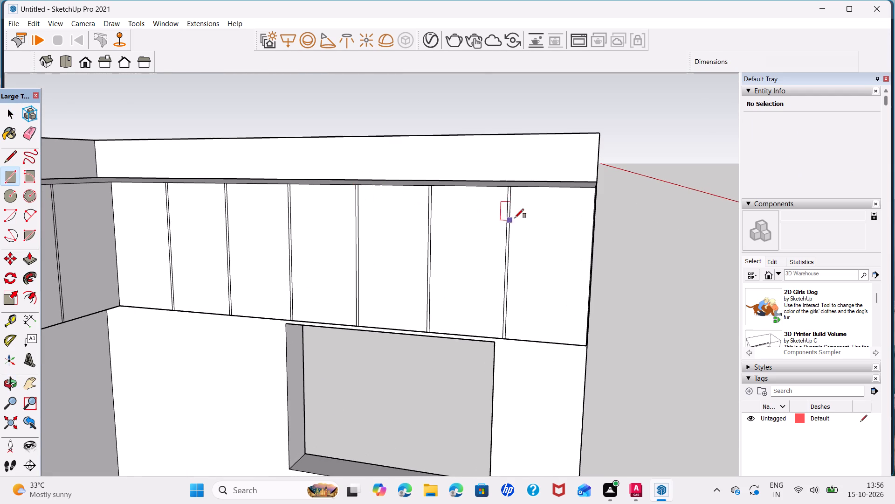
left_click(513, 189)
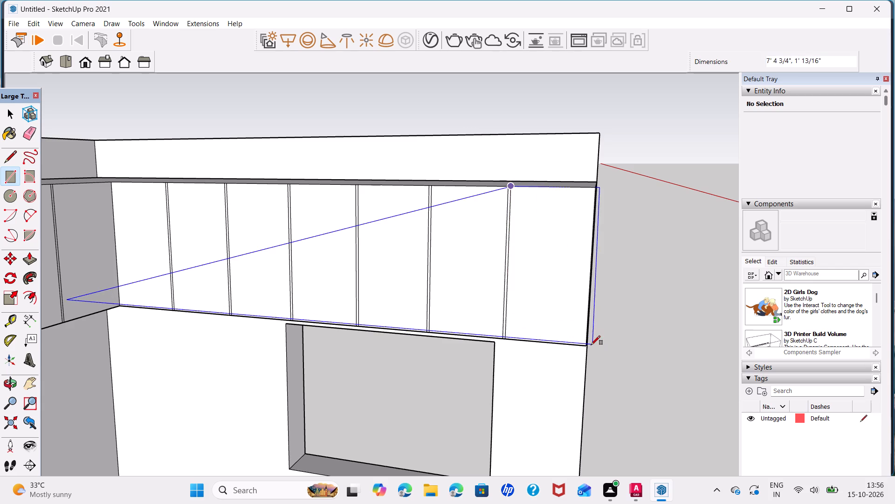
left_click(585, 345)
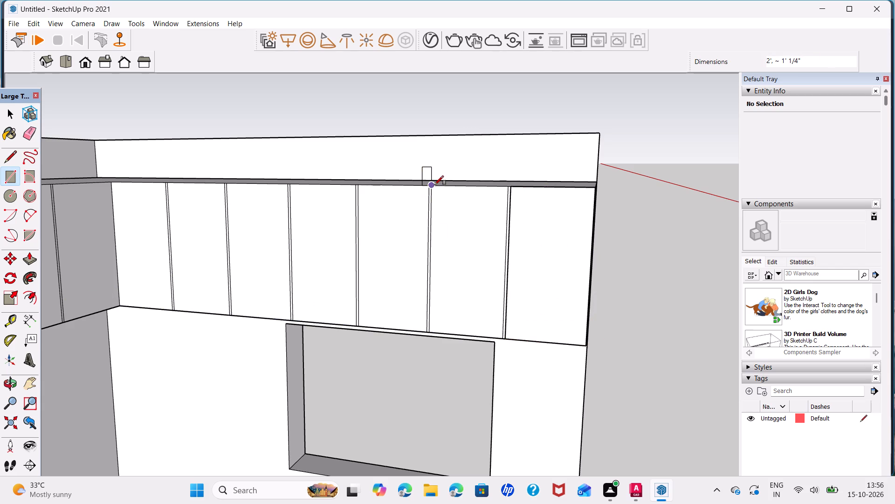
left_click(434, 185)
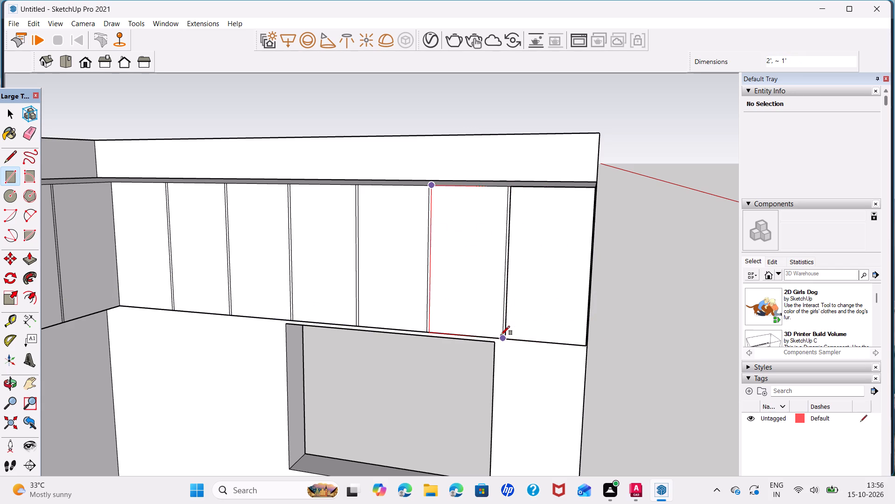
left_click(500, 336)
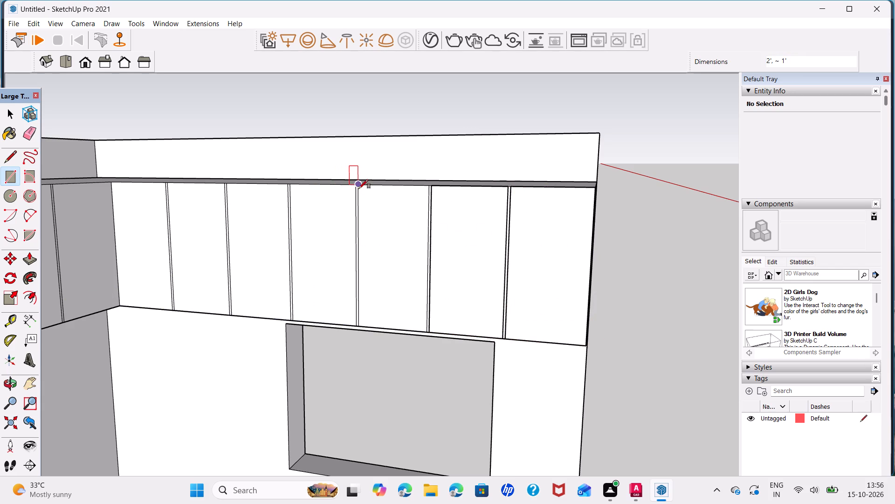
left_click(360, 186)
left_click(424, 328)
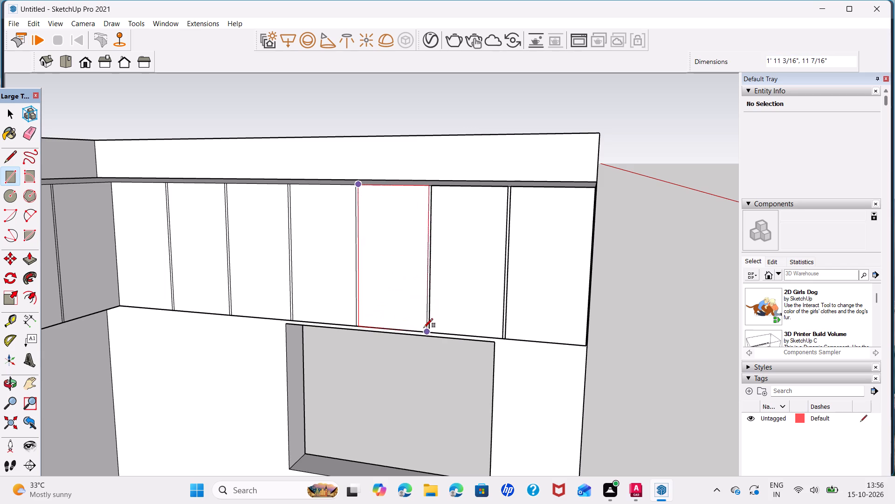
Draw rectangles about 2' by 1' over the front's remaining four panels, up to the inner corner.
left_click(293, 185)
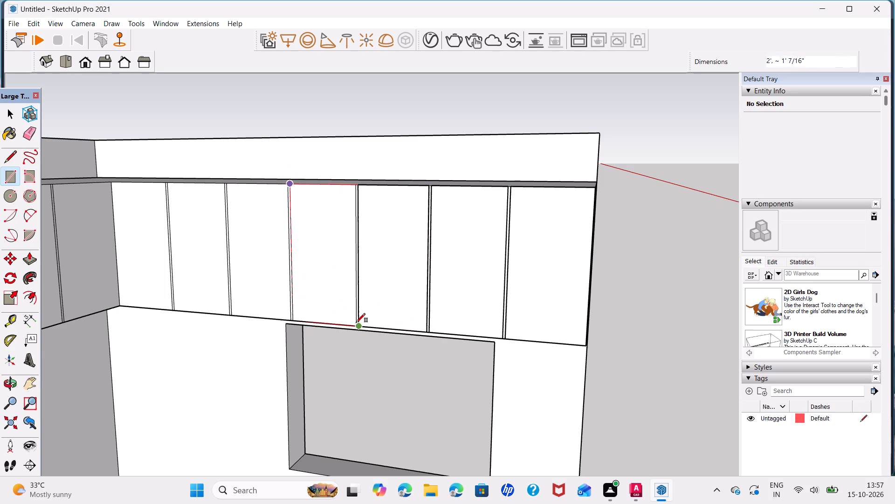
scroll(355, 321, "up", 4)
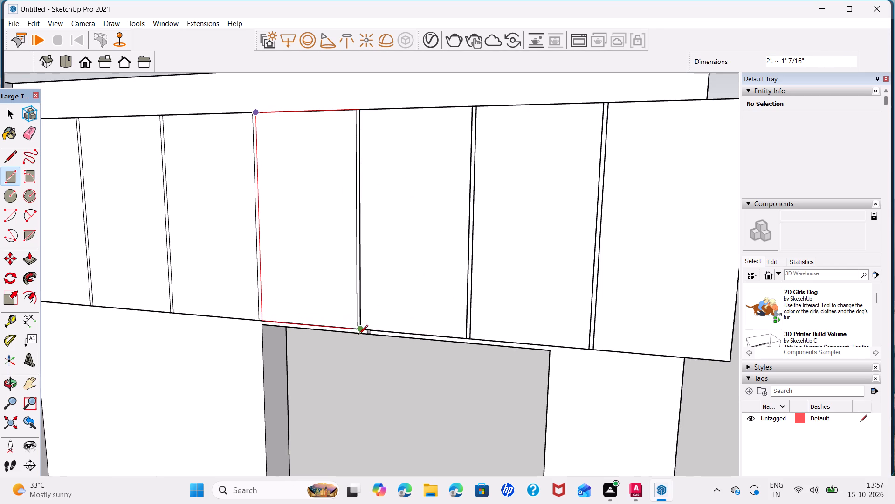
left_click(355, 329)
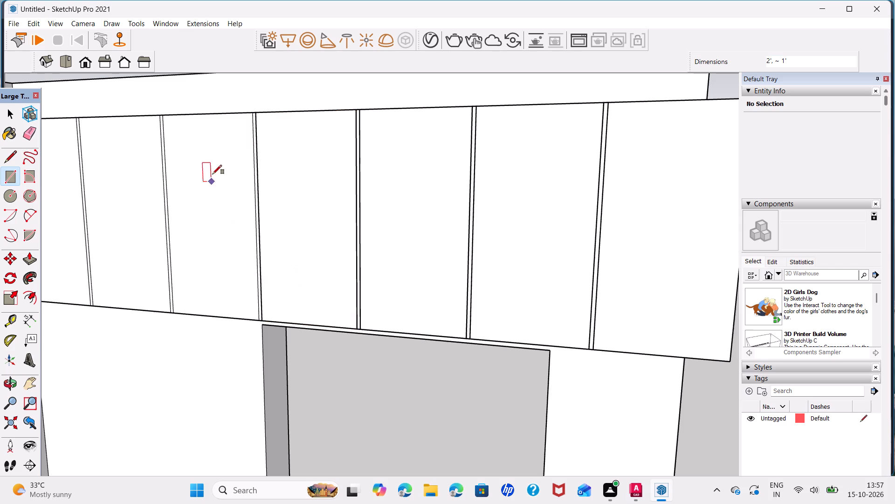
left_click(165, 116)
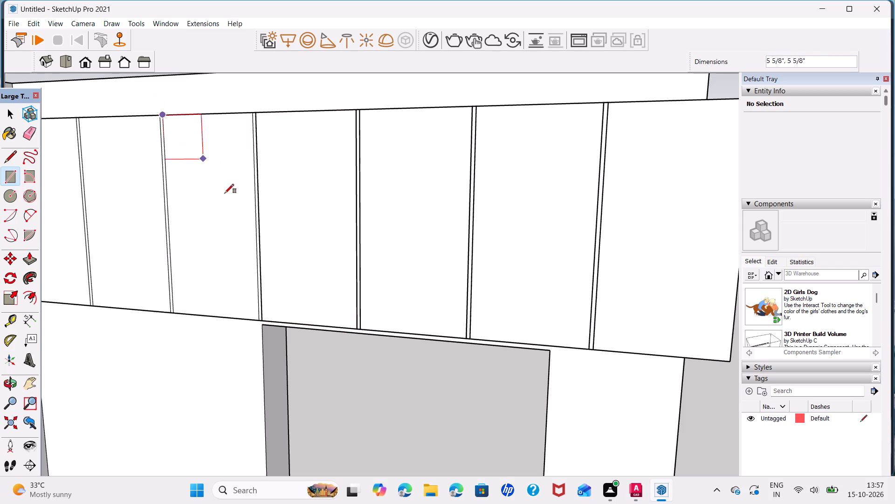
left_click(257, 318)
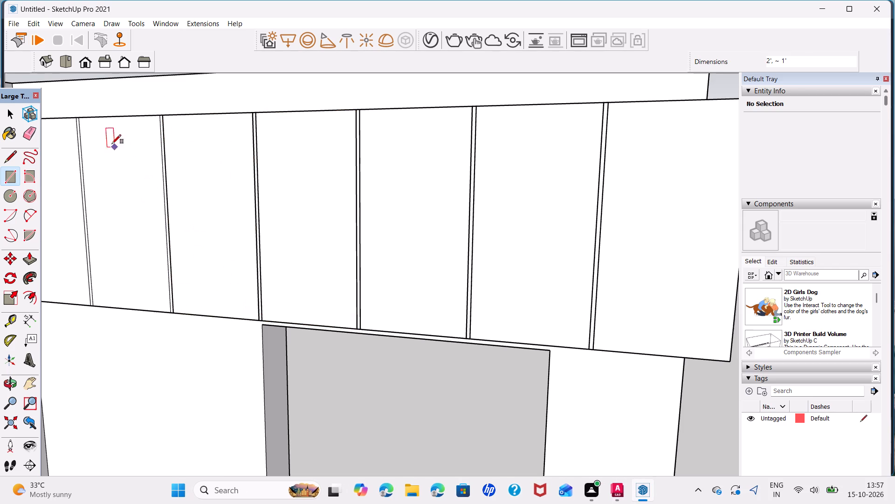
left_click(80, 118)
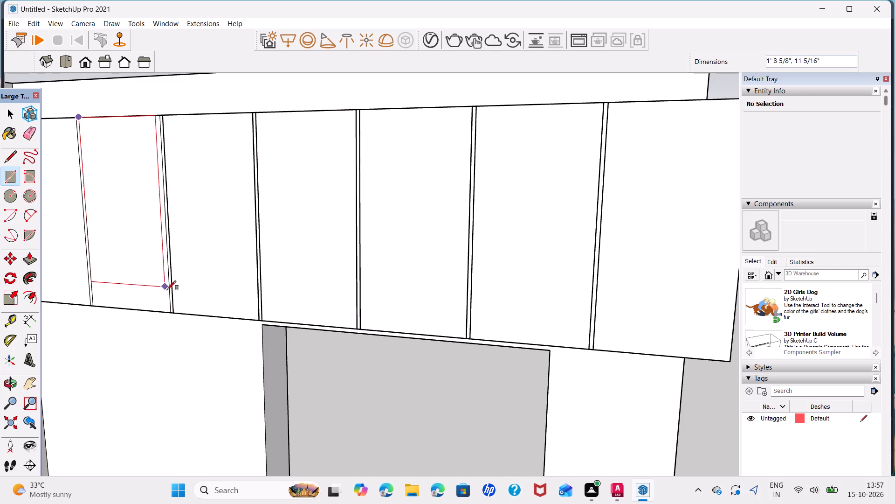
left_click(166, 313)
scroll(235, 308, "down", 1)
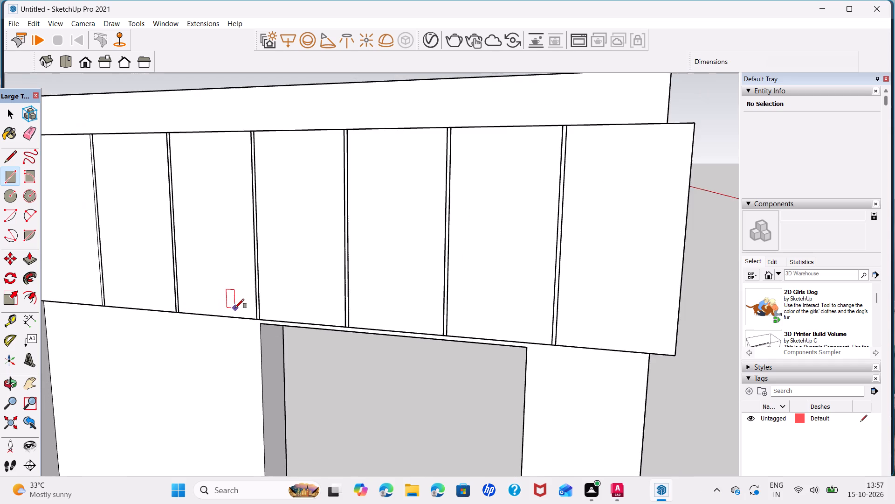
middle_click_drag(235, 308, 512, 391)
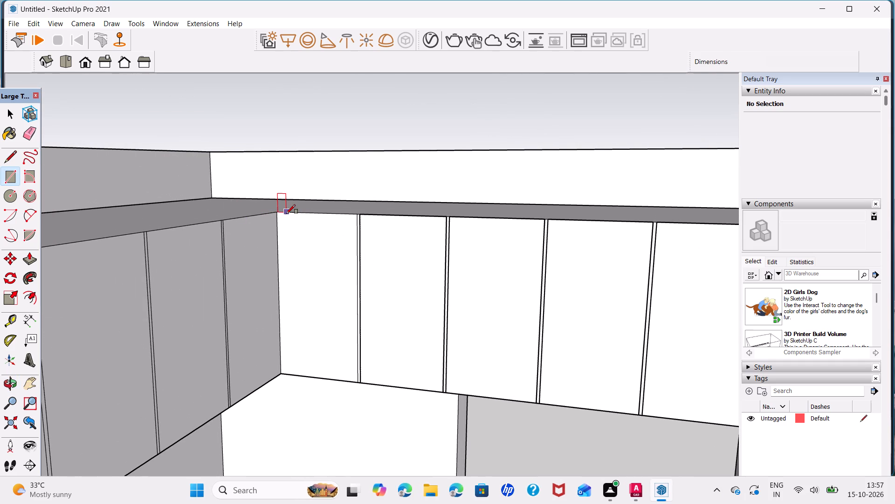
left_click(279, 210)
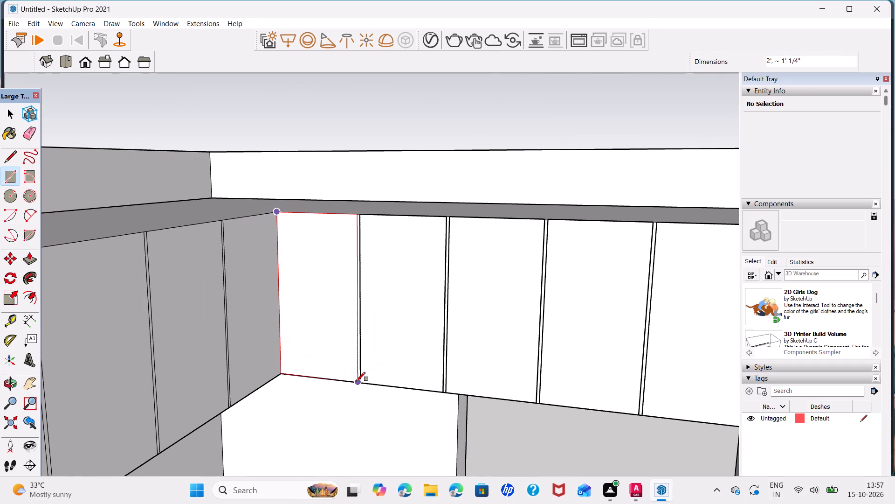
left_click(356, 381)
Draw rectangles about 1' 2" by 2' over the three panels nearest the inner corner of the five-panel overhead front, leaving the gap strips.
middle_click_drag(243, 327, 67, 329)
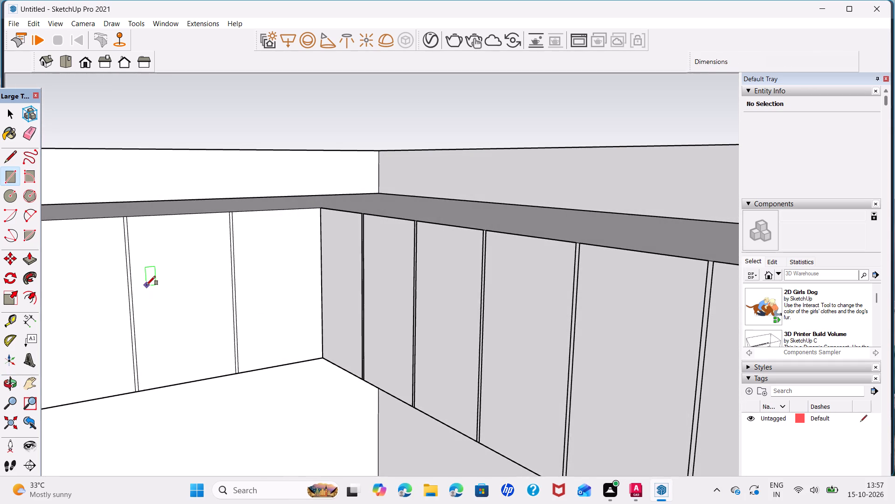
middle_click_drag(155, 288, 508, 241, "shift")
scroll(391, 262, "down", 4)
middle_click_drag(407, 283, 310, 294)
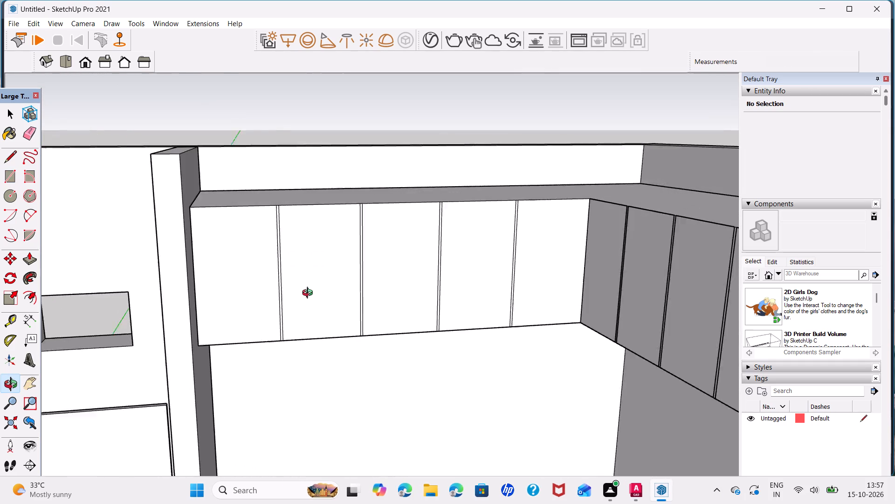
middle_click_drag(310, 294, 268, 293)
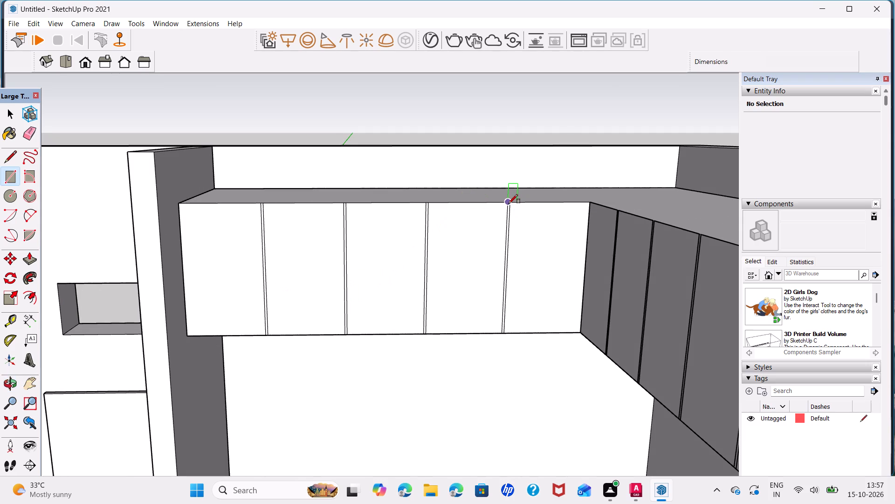
left_click(512, 202)
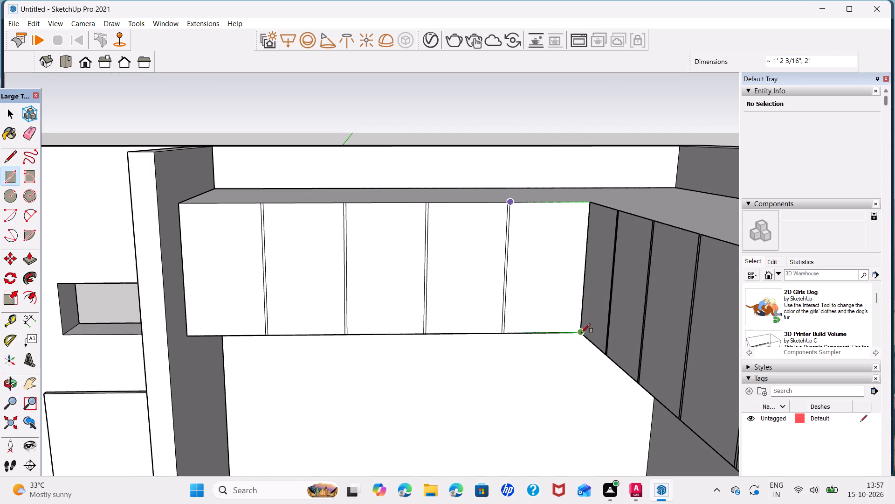
left_click(581, 333)
left_click(432, 201)
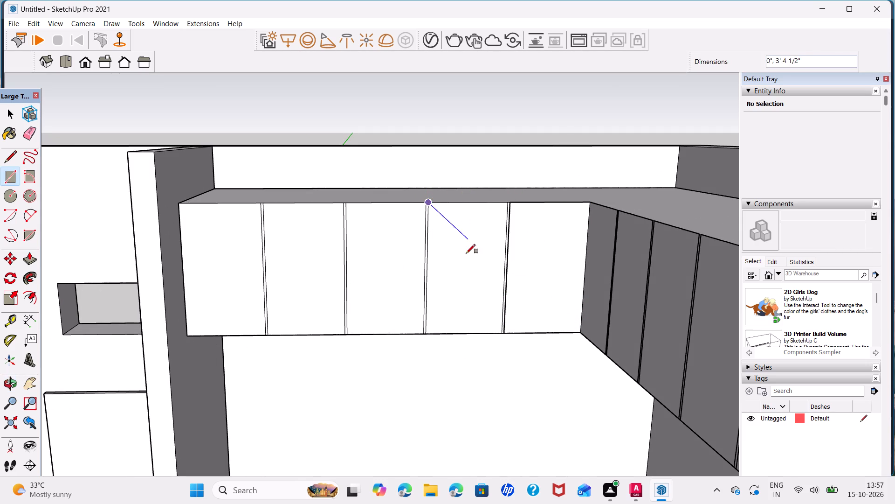
left_click(498, 331)
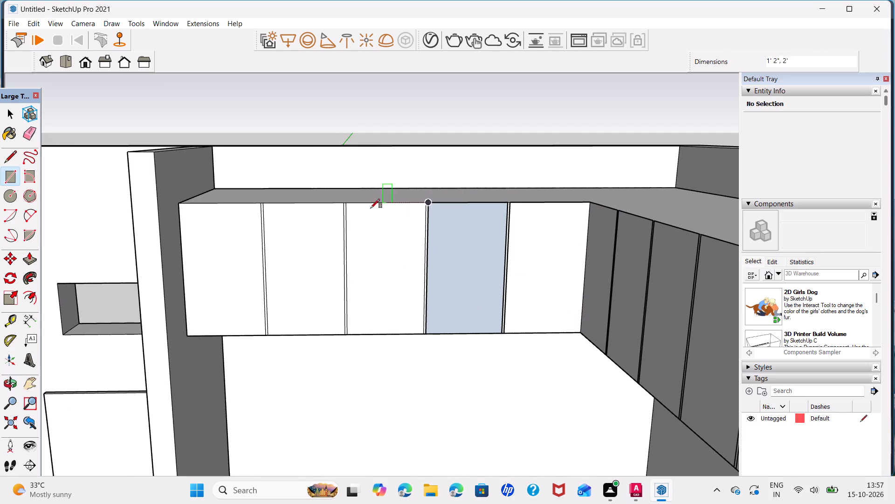
left_click(345, 201)
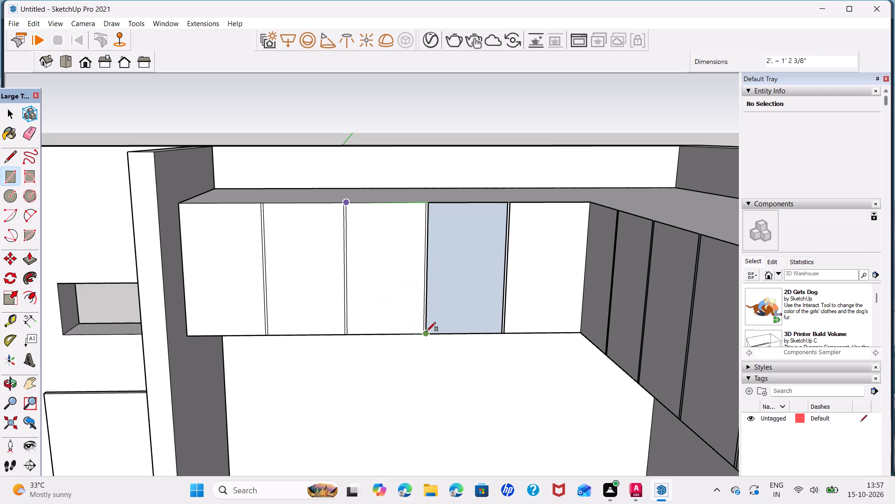
left_click(421, 332)
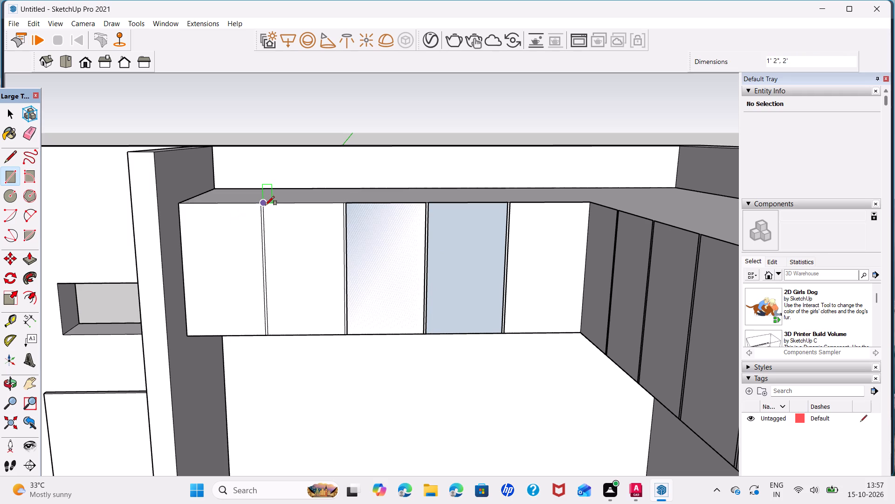
Draw rectangles about 1' 2" by 2' over the five-panel overhead front's remaining two panels, up to the partition wall.
left_click(265, 205)
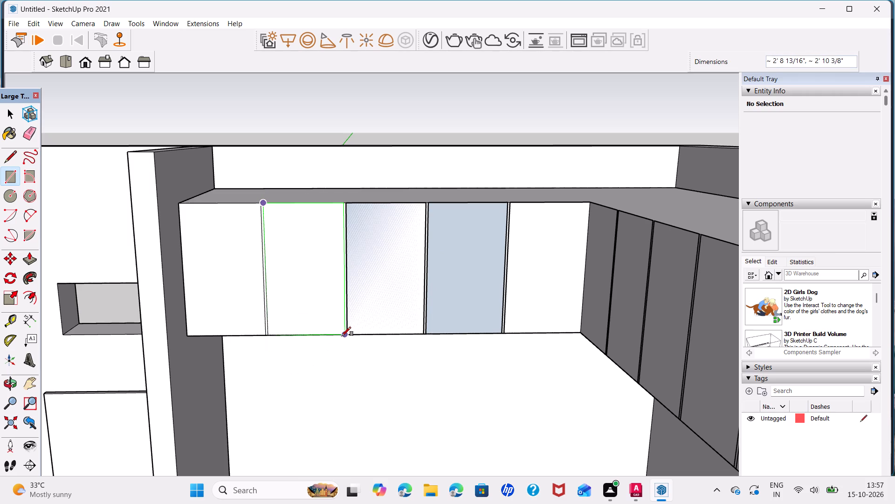
left_click(339, 332)
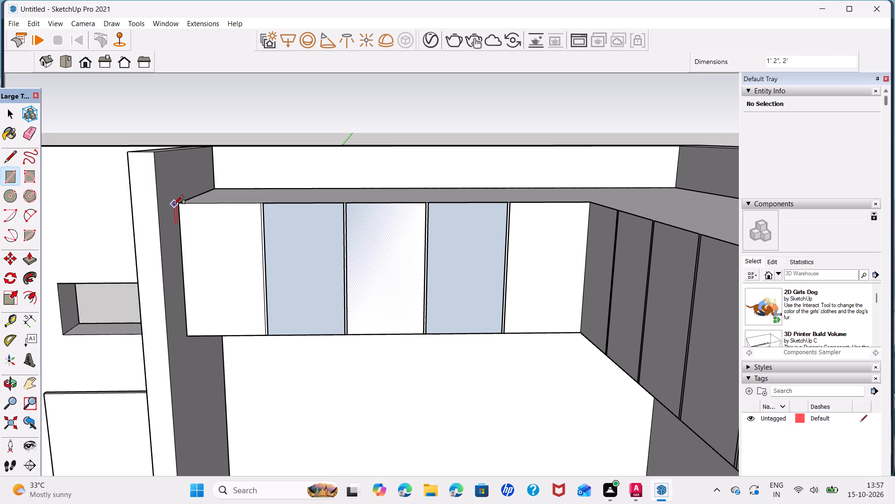
left_click(179, 202)
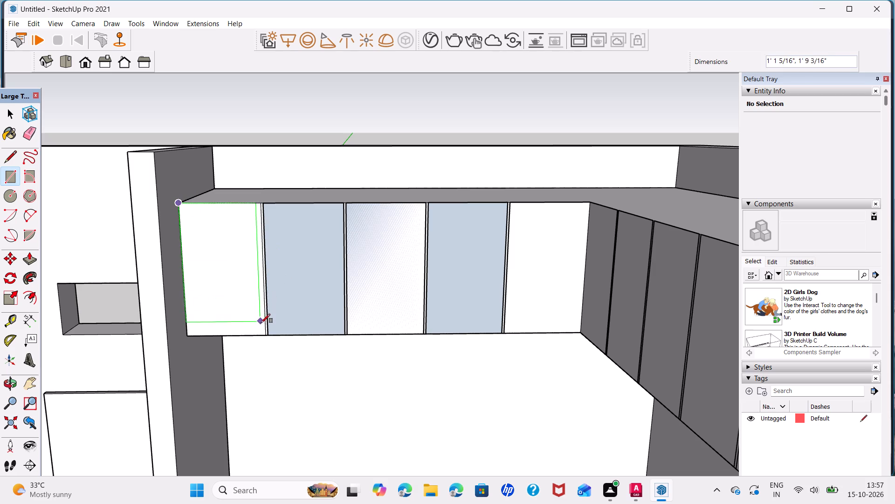
scroll(262, 334, "up", 2)
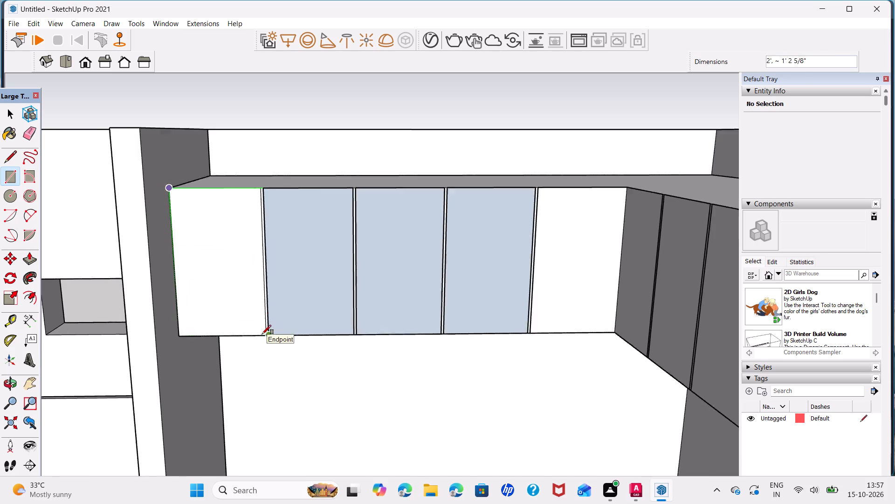
scroll(262, 334, "up", 3)
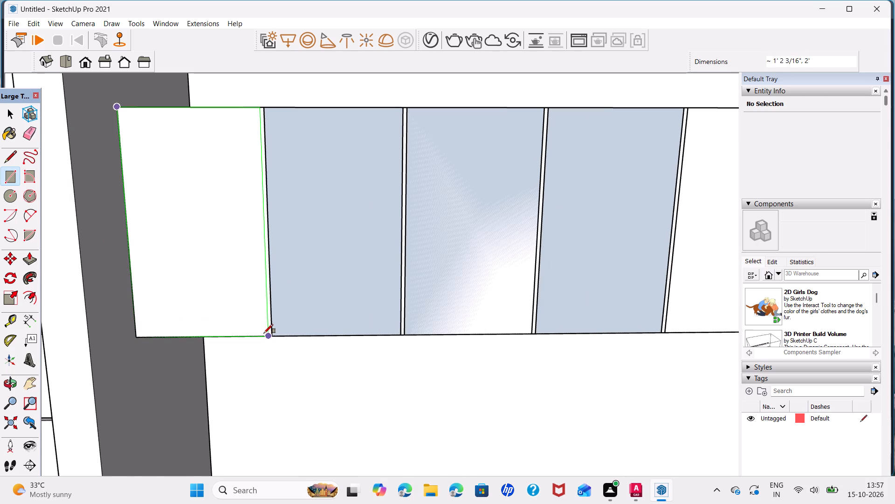
left_click(264, 333)
Reverse the faces of the four panels nearest the partition wall on the five-panel overhead front.
key("space")
right_click(238, 304)
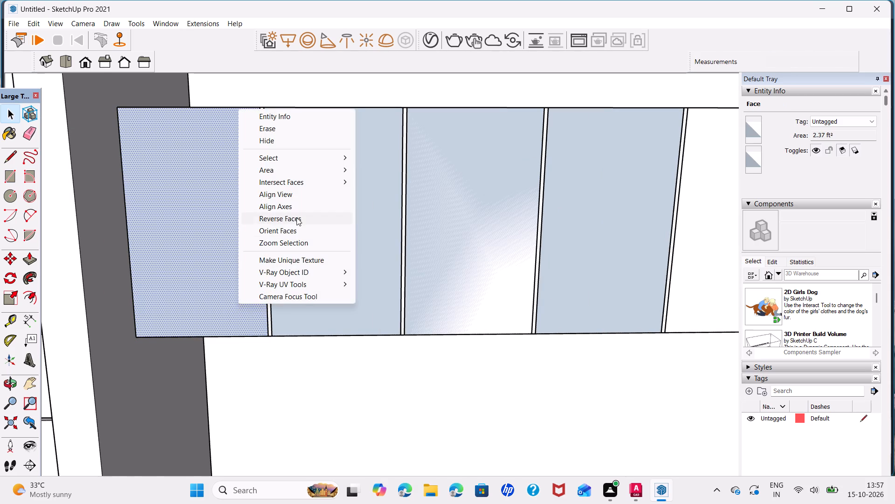
left_click(296, 217)
right_click(354, 263)
left_click(418, 377)
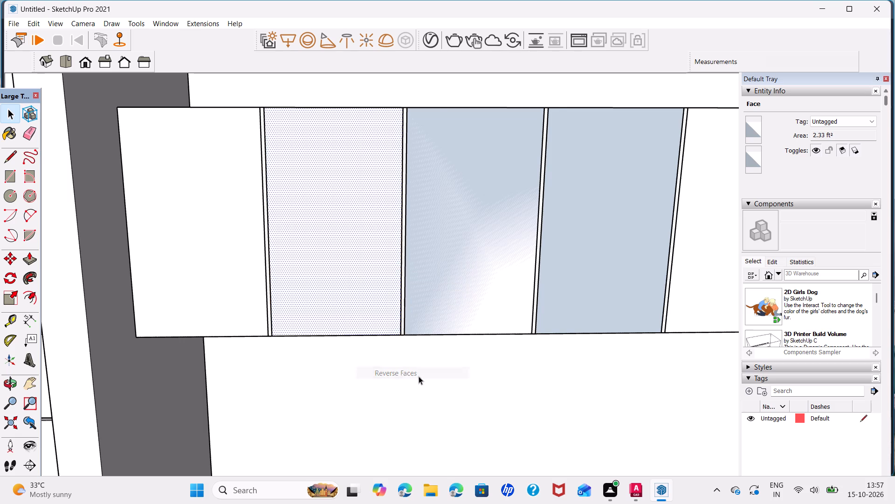
right_click(444, 288)
left_click(496, 203)
right_click(558, 239)
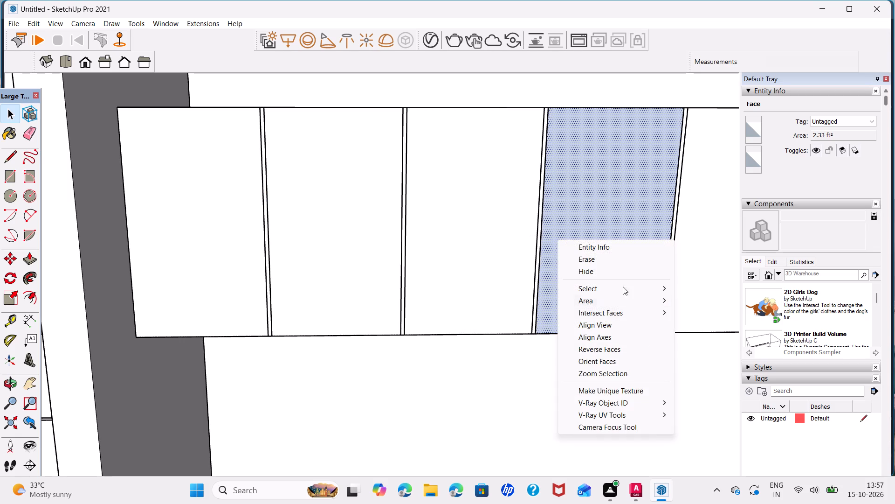
left_click(645, 353)
Push/Pull all five panels of the five-panel overhead front outward by 0.5, leaving the divider gaps recessed.
scroll(468, 244, "down", 4)
scroll(525, 268, "down", 4)
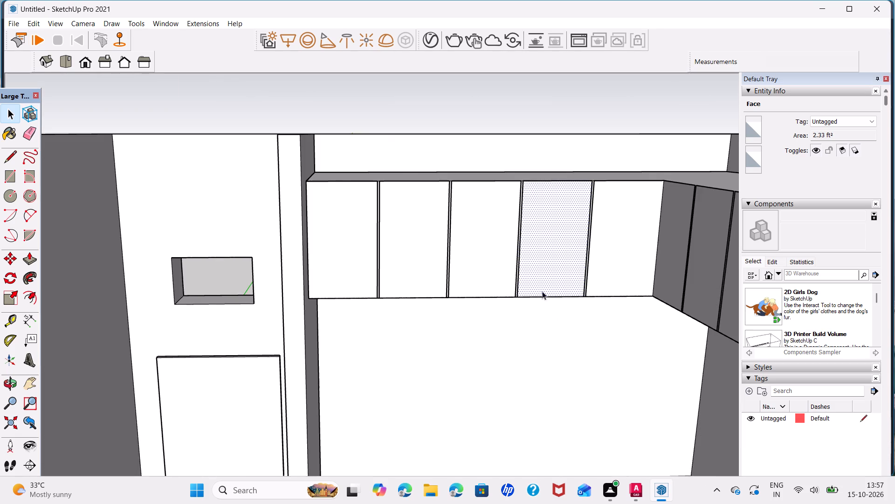
middle_click(544, 295)
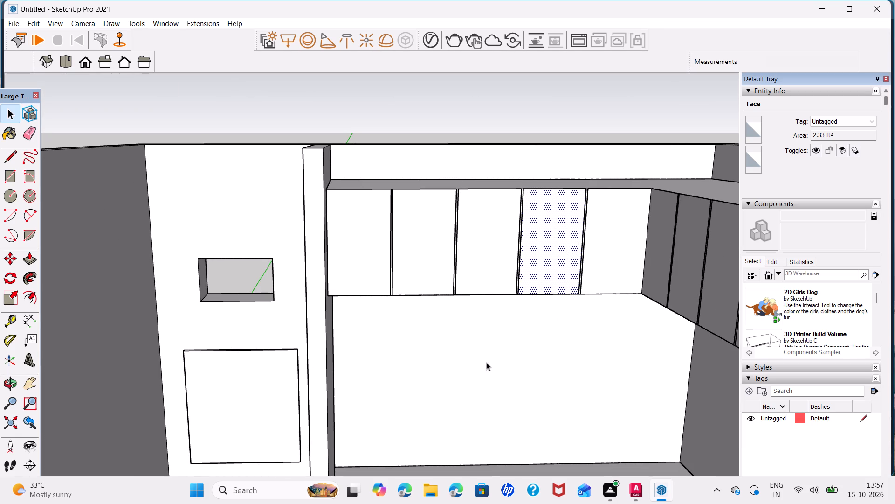
left_click(486, 362)
key("p")
left_click(355, 232)
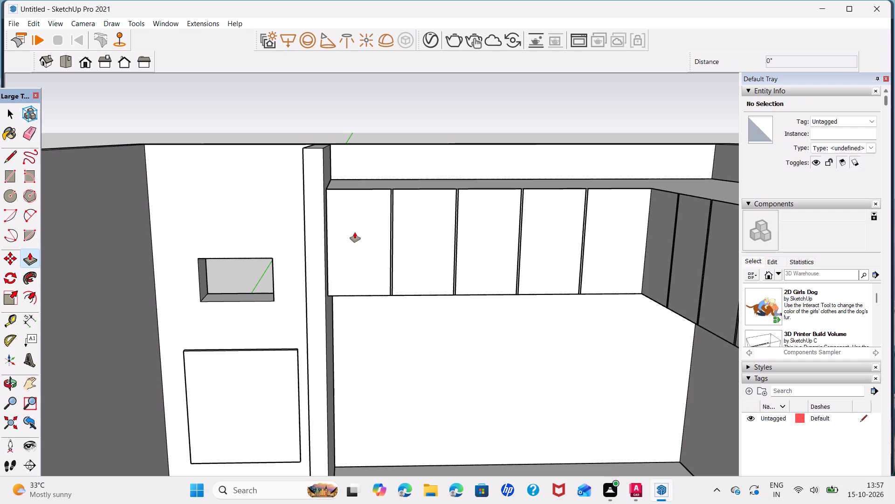
type("0.5")
key("Return")
double_click(406, 225)
double_click(499, 237)
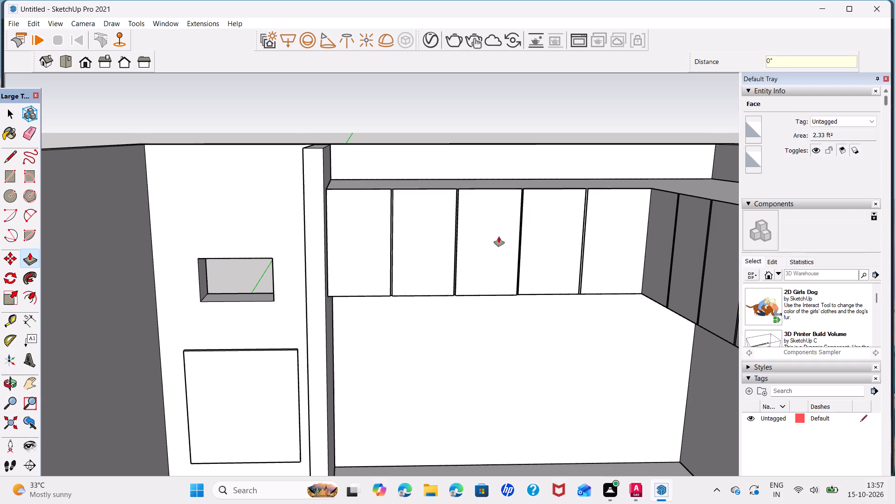
double_click(553, 244)
double_click(602, 248)
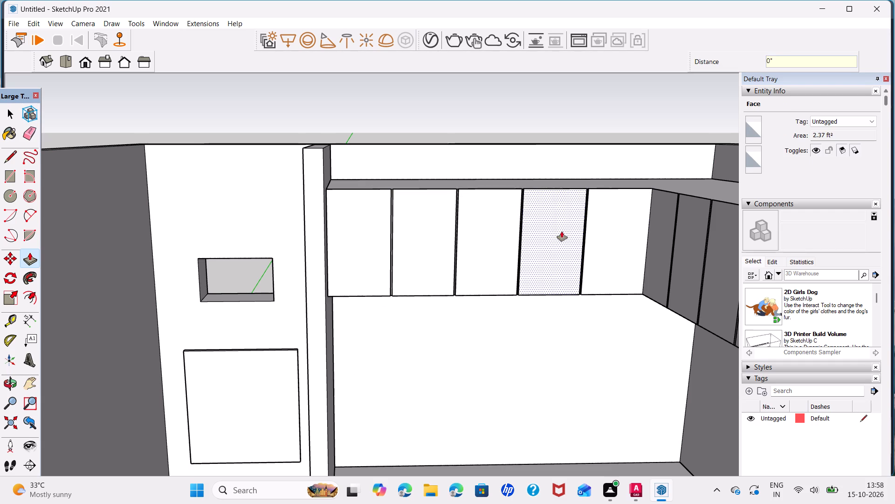
Push/Pull all seven panels of the adjoining overhead front by the same 0.5 distance, from the inner corner to the free end.
middle_click_drag(561, 232, 567, 354)
middle_click_drag(604, 302, 448, 277)
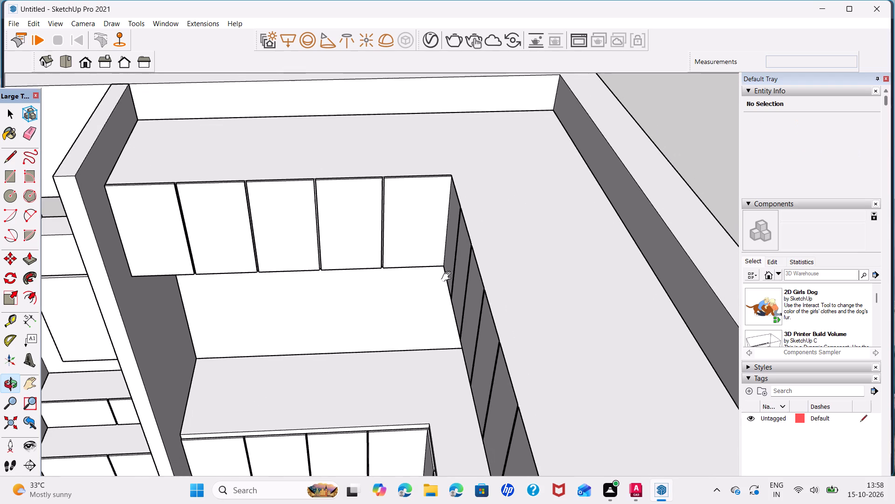
middle_click_drag(448, 277, 444, 275)
double_click(436, 231)
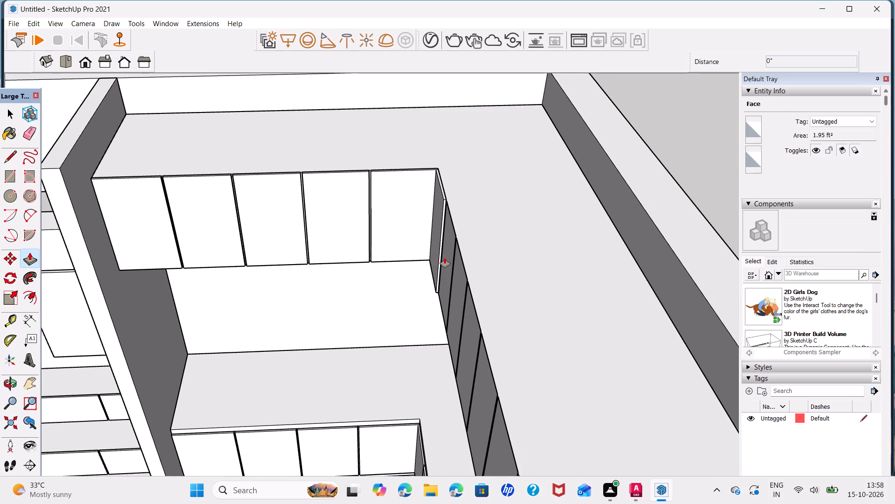
double_click(445, 258)
double_click(461, 290)
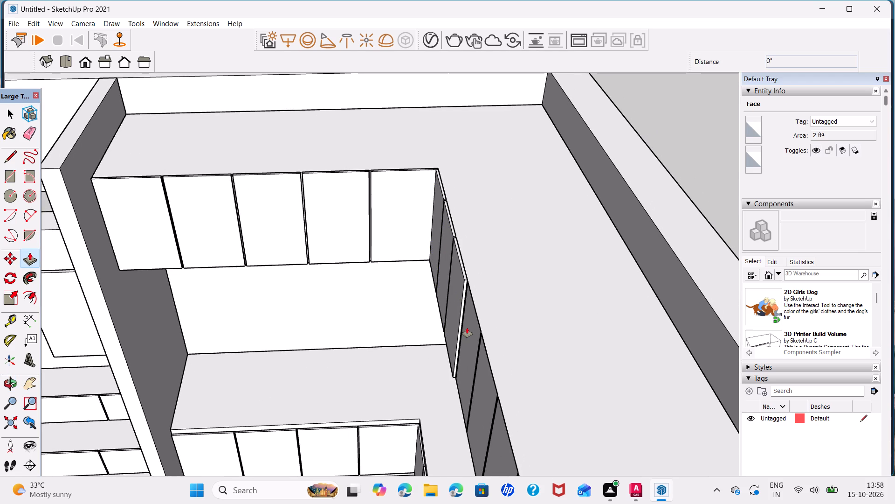
double_click(467, 328)
double_click(473, 392)
middle_click_drag(473, 392, 446, 276)
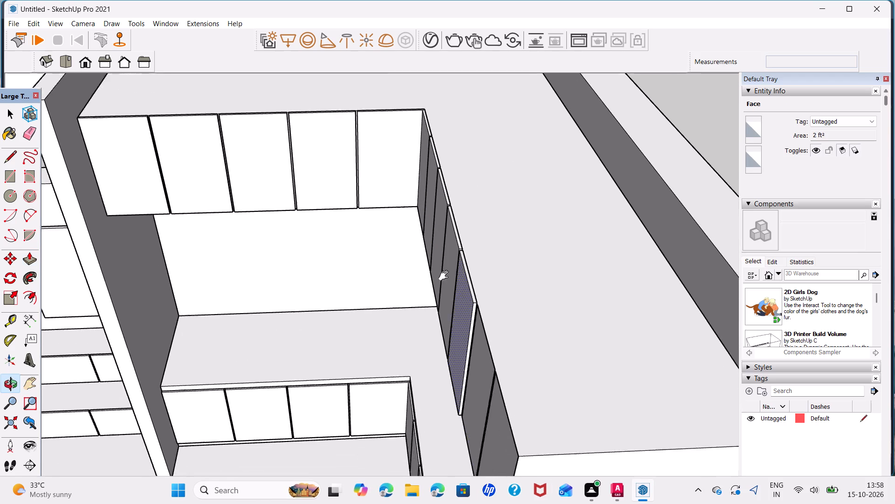
middle_click_drag(446, 276, 436, 243)
double_click(452, 293)
double_click(474, 364)
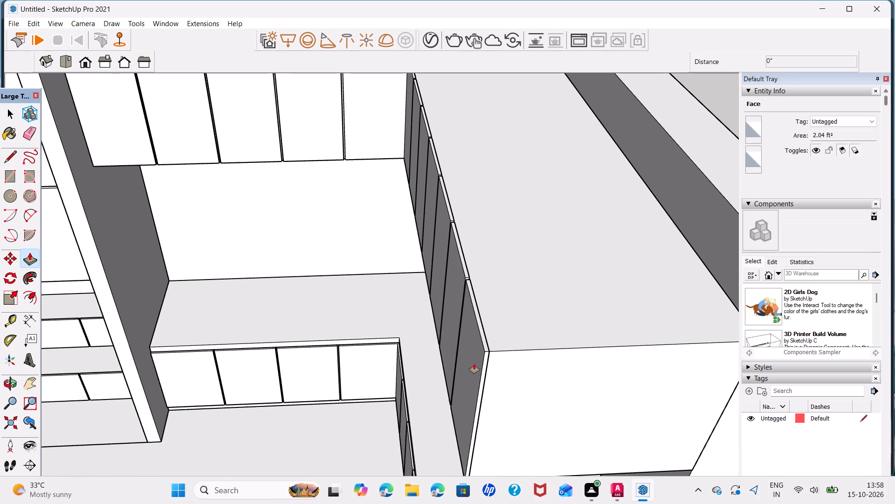
key("space")
Delete two vertical edges at the middle divider gap of the four-panel lower storage front.
scroll(486, 329, "down", 14)
middle_click_drag(480, 352, 535, 136)
scroll(366, 296, "up", 5)
middle_click_drag(379, 339, 324, 338)
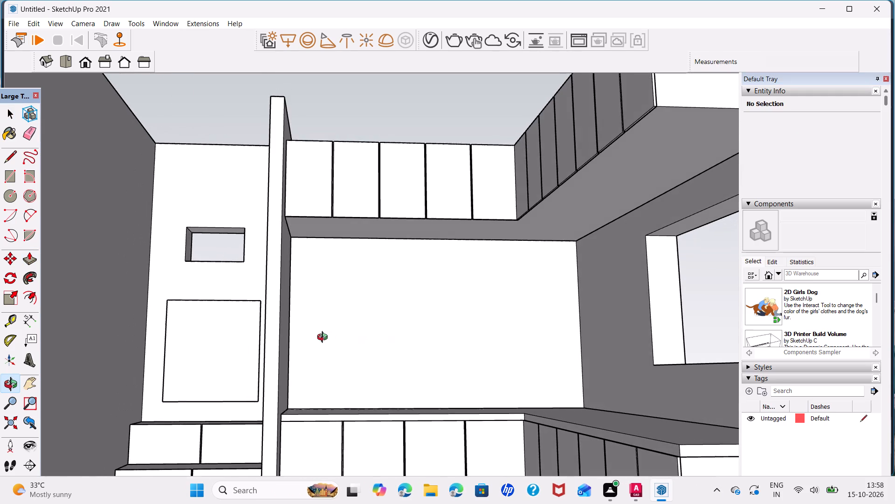
middle_click_drag(324, 338, 316, 338)
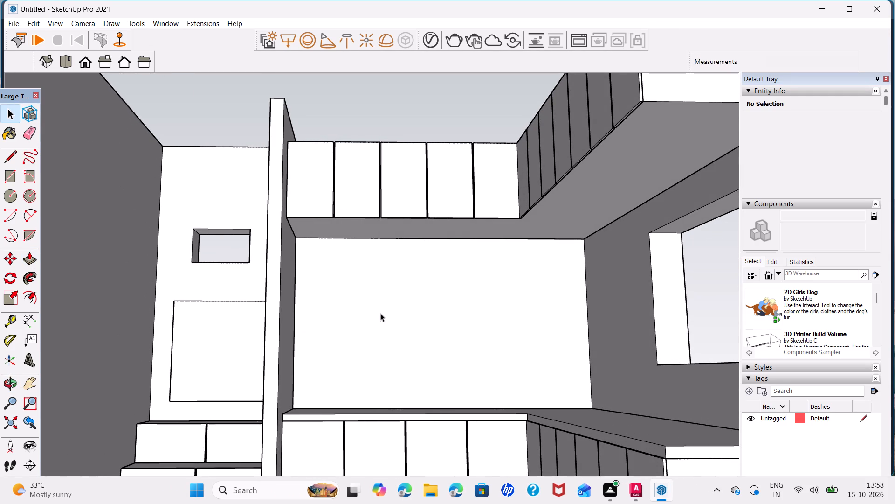
scroll(511, 361, "down", 5)
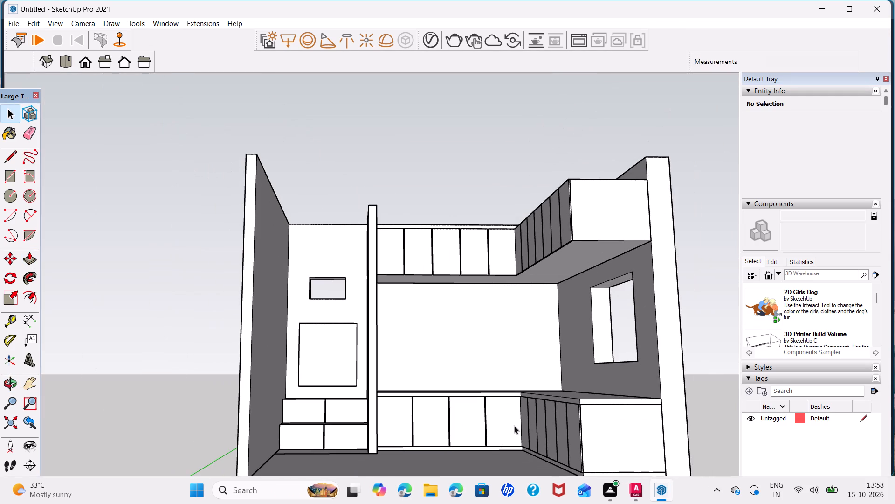
scroll(453, 425, "up", 3)
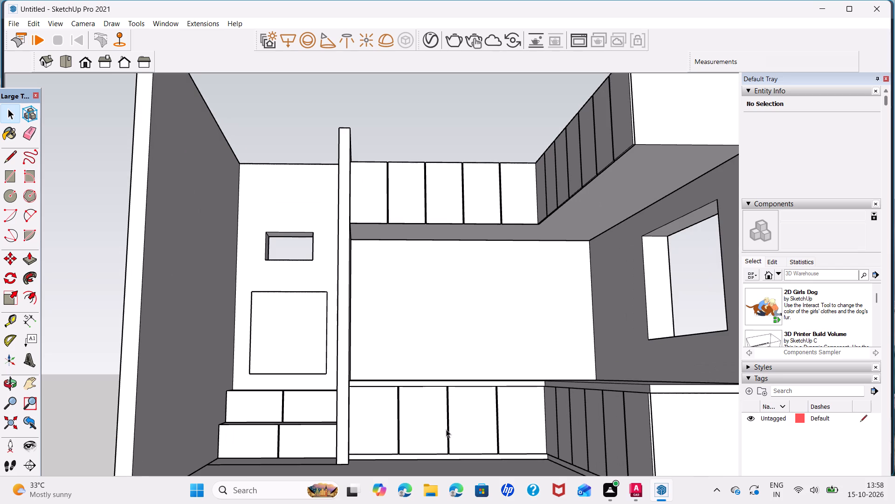
scroll(447, 430, "up", 7)
left_click(449, 420)
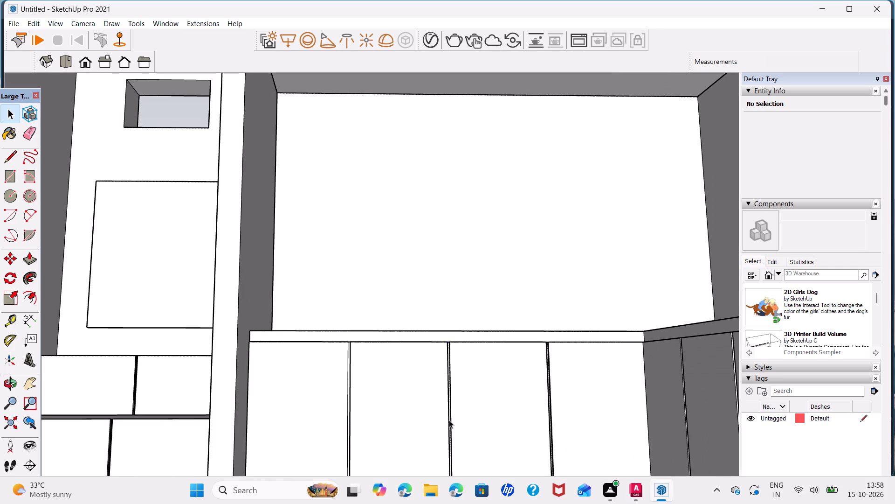
key("Delete")
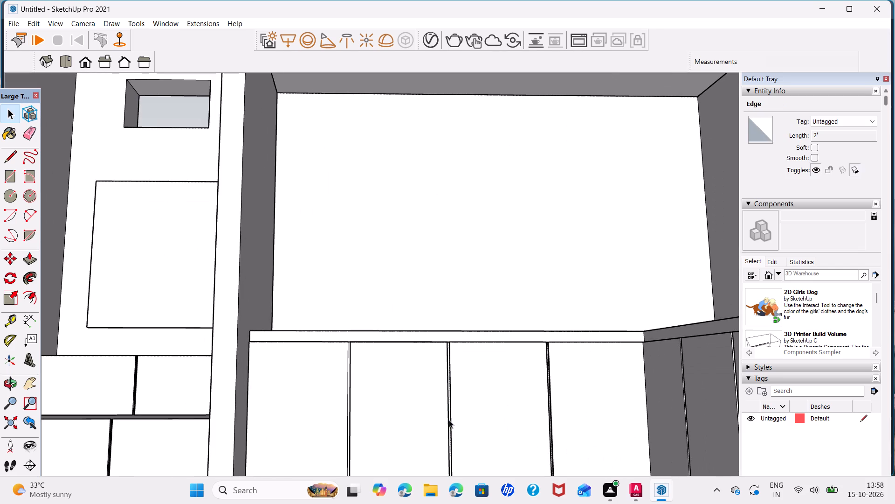
left_click(450, 417)
key("Delete")
Delete the upper raised-panel edges and the partition-side vertical edge around the two middle panels of the four-panel lower storage front.
middle_click_drag(466, 390, 475, 484)
scroll(443, 407, "up", 5)
middle_click_drag(445, 392, 449, 421)
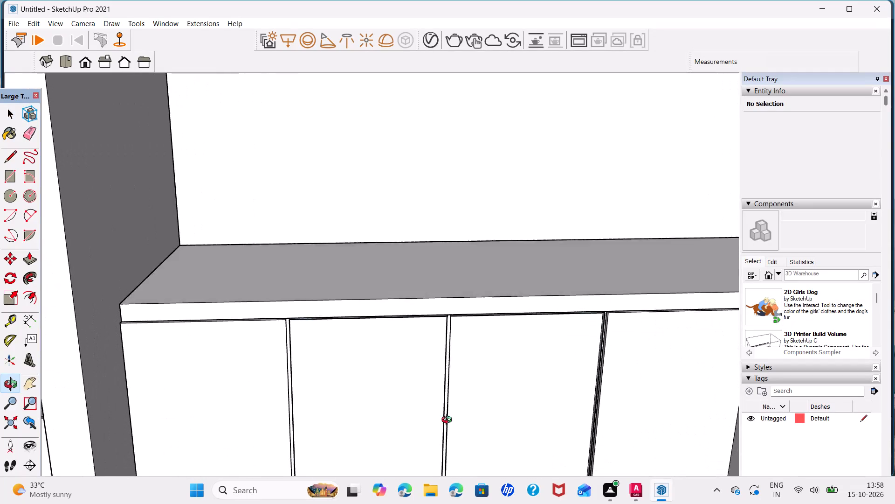
middle_click_drag(449, 421, 455, 465)
scroll(382, 356, "up", 1)
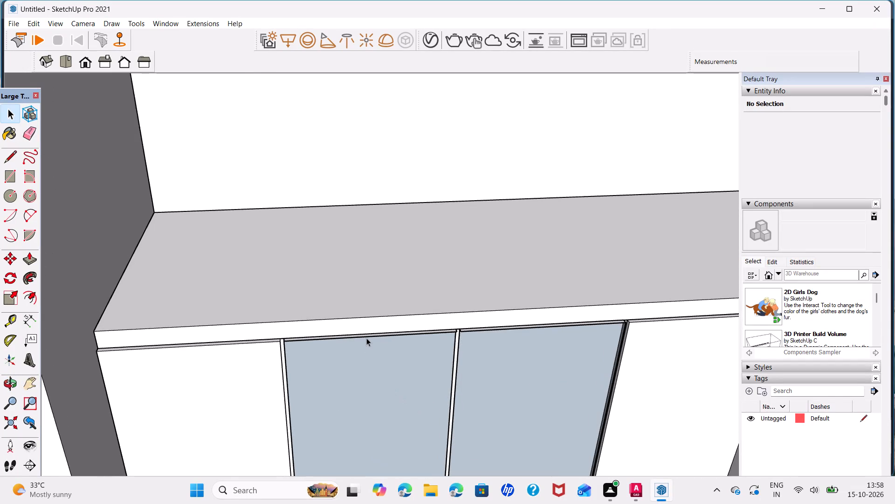
left_click(366, 338)
key("Delete")
left_click(284, 355)
key("Delete")
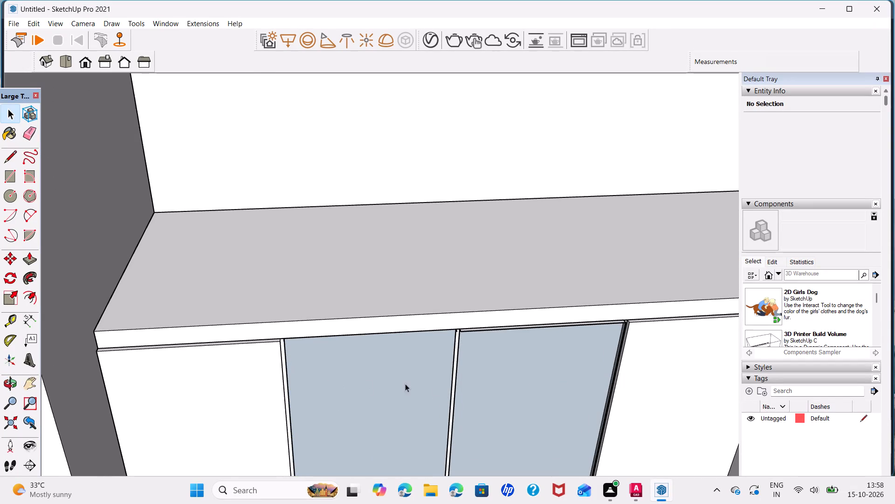
left_click(473, 330)
key("Delete")
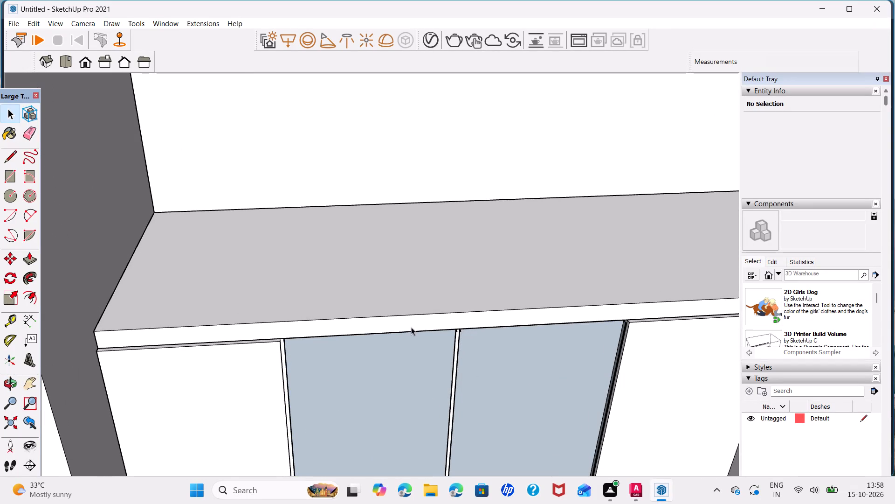
left_click_drag(351, 323, 572, 454)
key("Delete")
Delete the raised front faces of the two middle lower storage panels and the two remaining vertical edges between them.
scroll(576, 413, "down", 4)
middle_click_drag(569, 440, 561, 431)
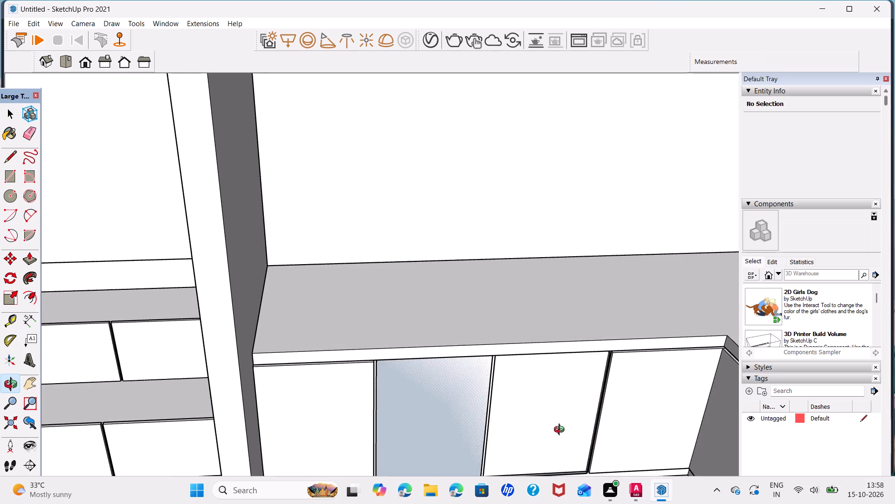
middle_click_drag(561, 431, 562, 439)
left_click(554, 429)
key("Delete")
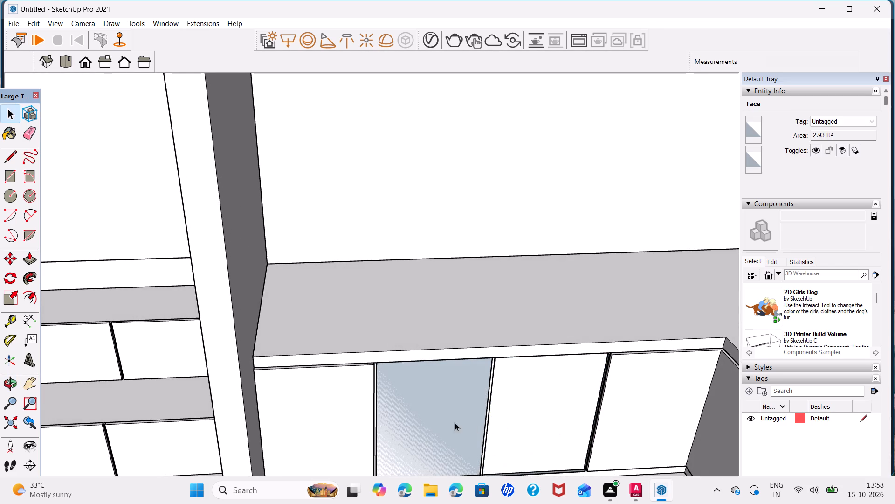
left_click(446, 423)
key("Delete")
left_click(484, 411)
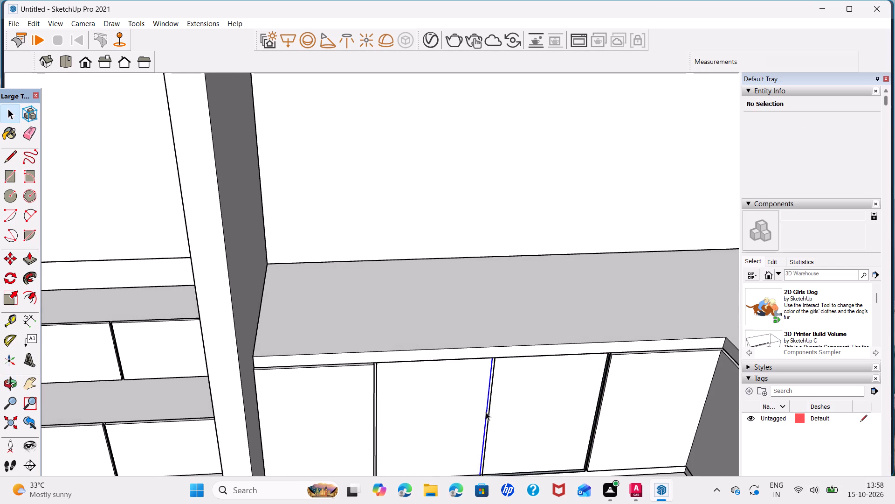
key("Delete")
left_click(489, 415)
key("Delete")
Delete the leftover raised vertical and bottom edges of the middle panel nearer the partition wall.
scroll(528, 425, "down", 1)
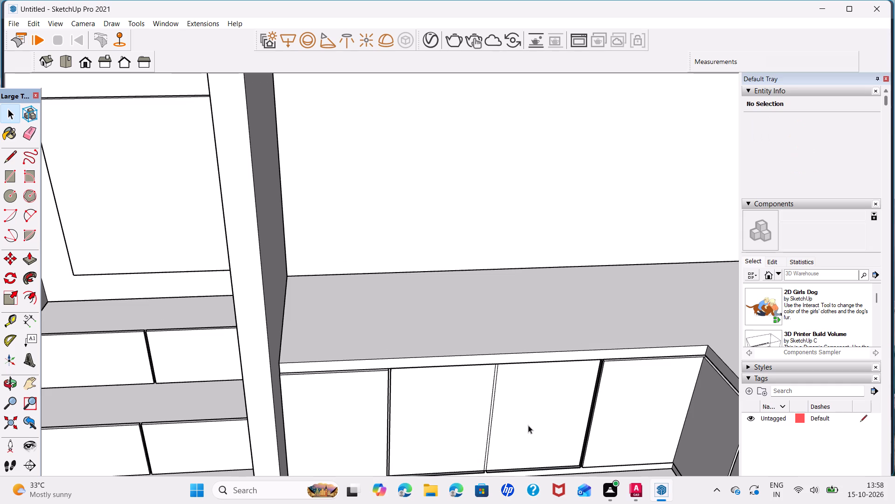
middle_click_drag(528, 425, 511, 350)
scroll(453, 405, "up", 4)
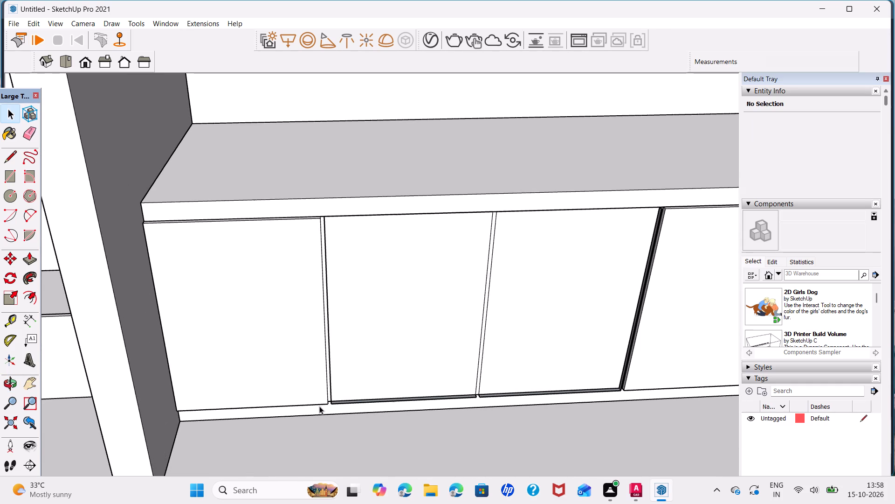
left_click(329, 354)
key("Delete")
left_click(343, 402)
key("Delete")
left_click(343, 402)
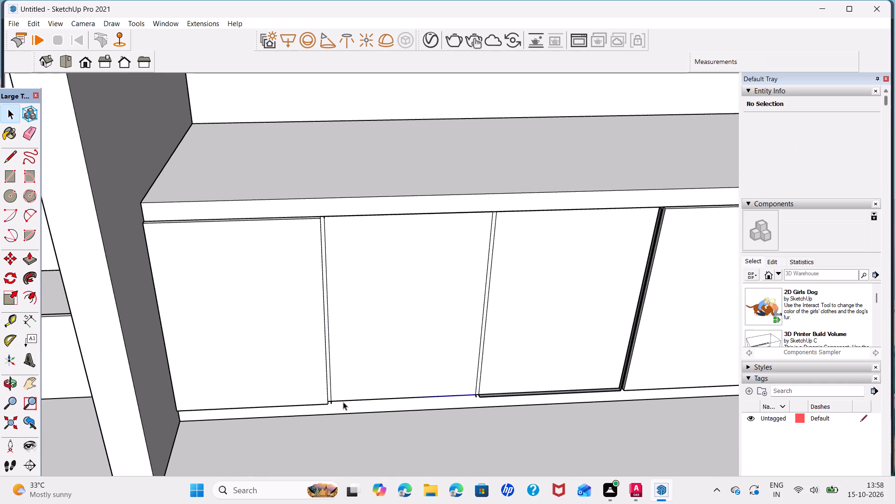
left_click(332, 400)
key("Delete")
left_click(331, 401)
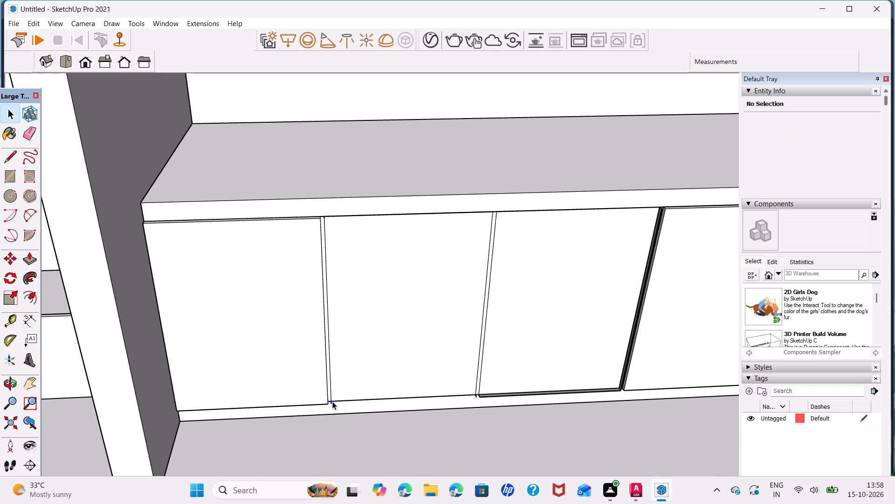
key("Delete")
left_click(332, 401)
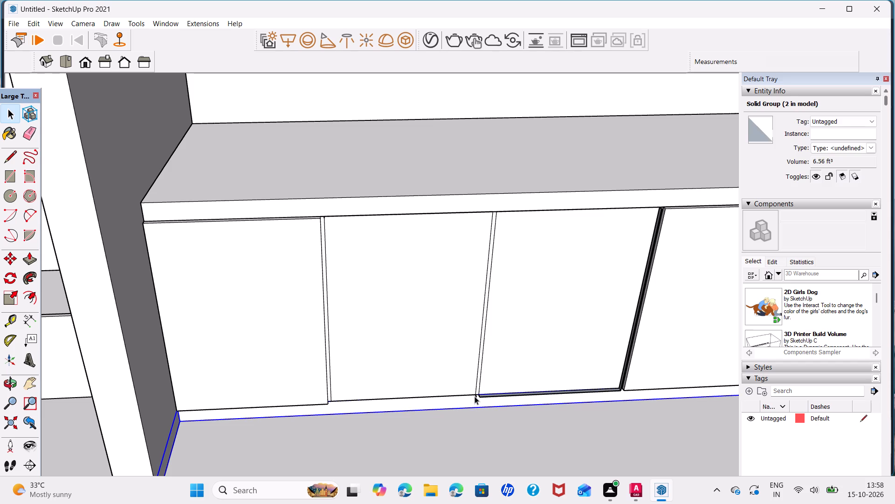
Delete the leftover raised bottom edges of the other middle panel, including the stubs at the middle divider.
left_click(475, 395)
key("Delete")
left_click(474, 395)
left_click(485, 394)
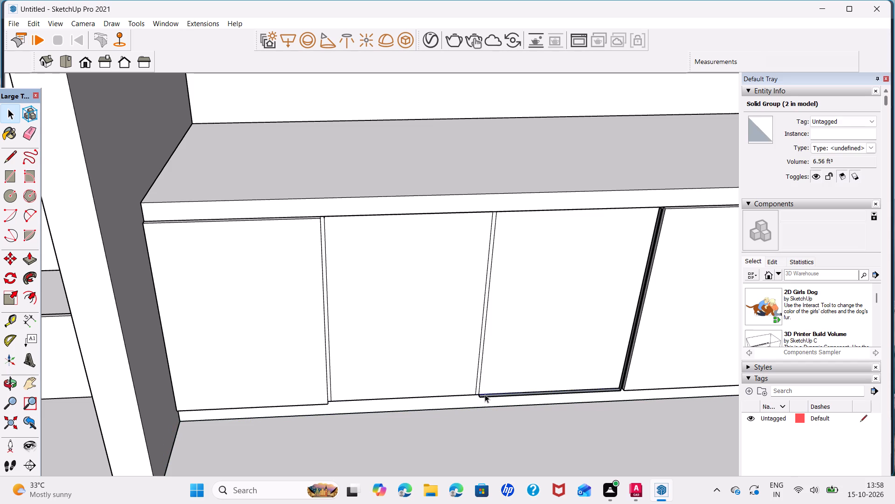
key("Delete")
left_click(487, 396)
key("Delete")
left_click(477, 393)
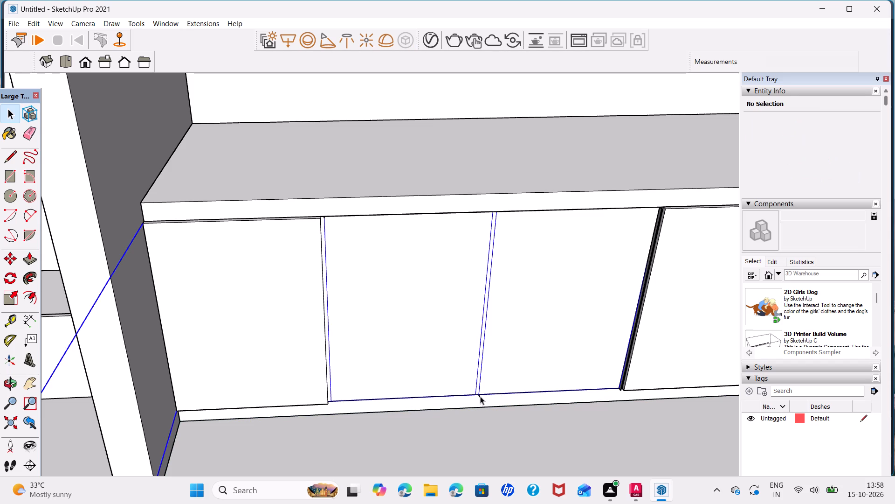
left_click(479, 395)
key("Delete")
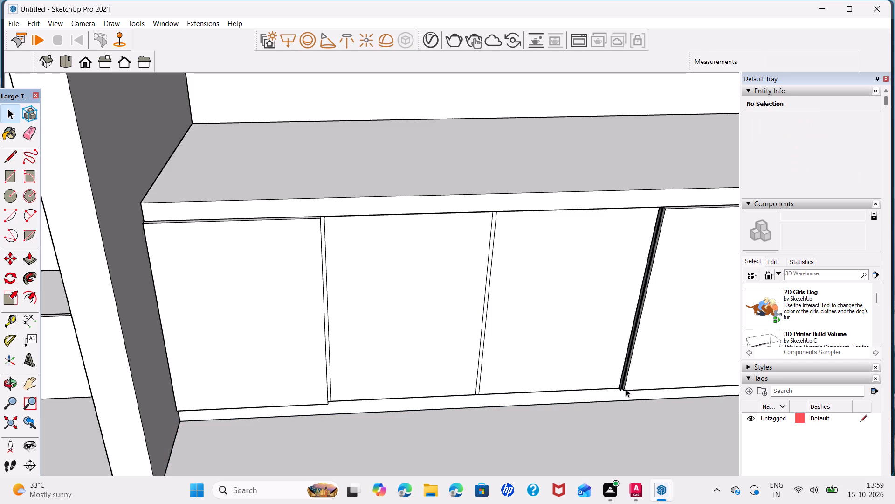
Delete the leftover raised vertical edges of the middle panels at the divider gap nearer the inner corner.
left_click(619, 385)
key("Delete")
left_click(621, 386)
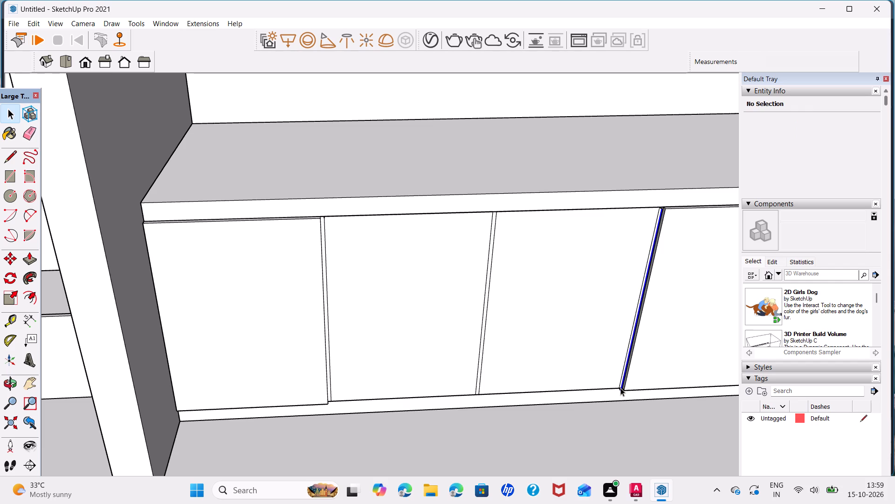
key("Delete")
left_click(620, 388)
key("Delete")
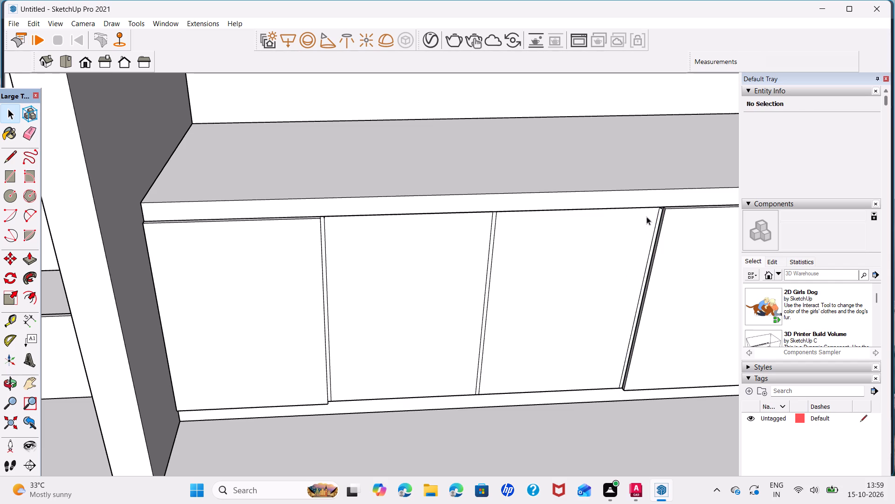
Delete the leftover edges along the top of the two middle panels, just under the countertop.
left_click(655, 205)
left_click(655, 208)
key("Delete")
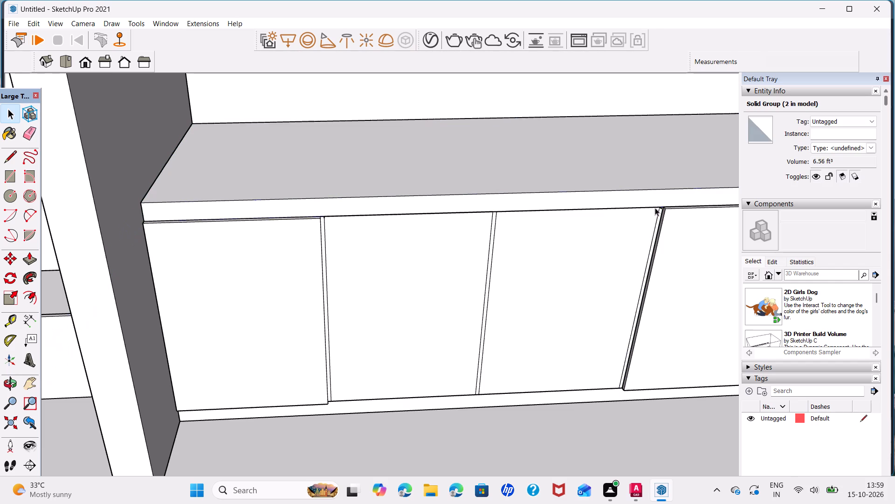
left_click(658, 209)
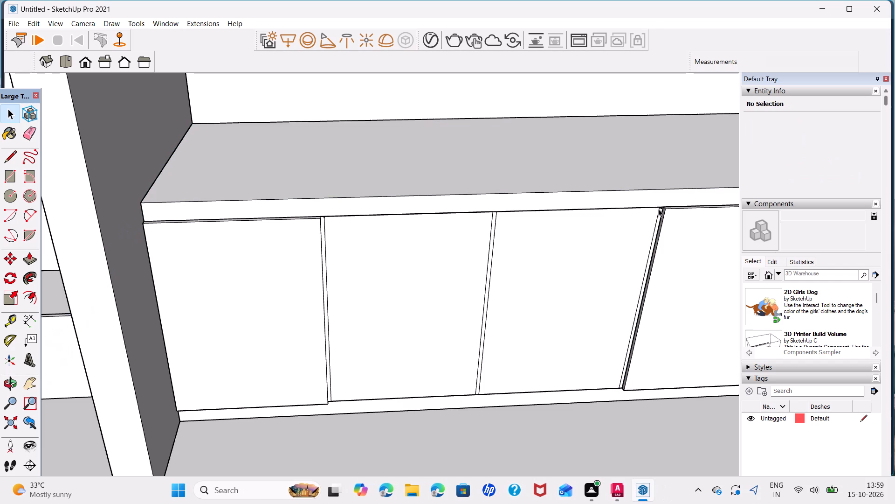
key("Delete")
left_click(480, 212)
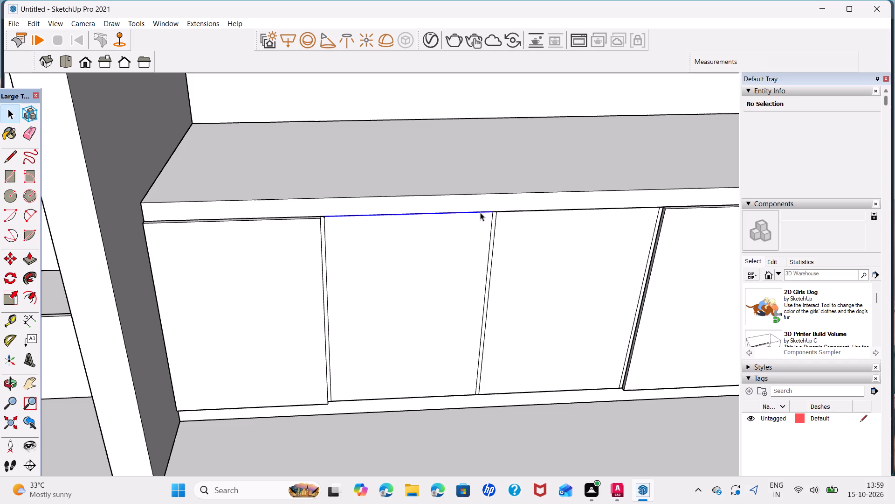
key("Delete")
left_click(521, 209)
Open the lower storage group and delete the two middle divider lines, merging the two middle panels into one face.
triple_click(425, 294)
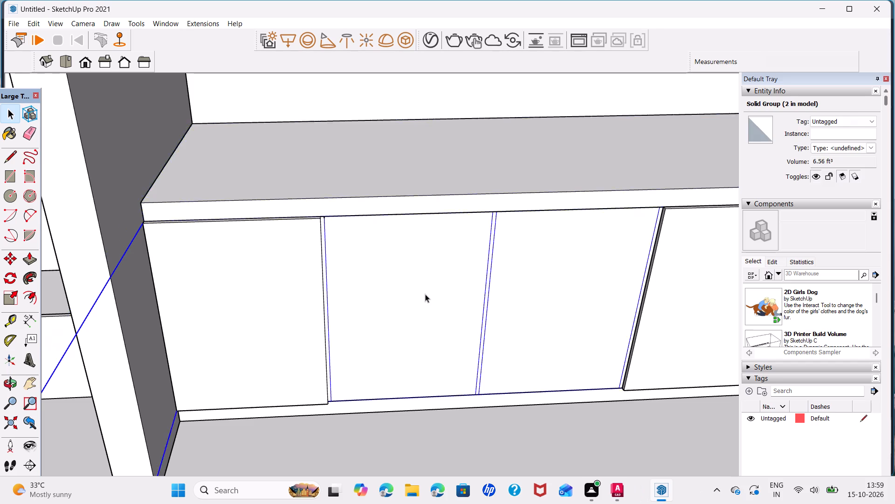
scroll(470, 327, "up", 3)
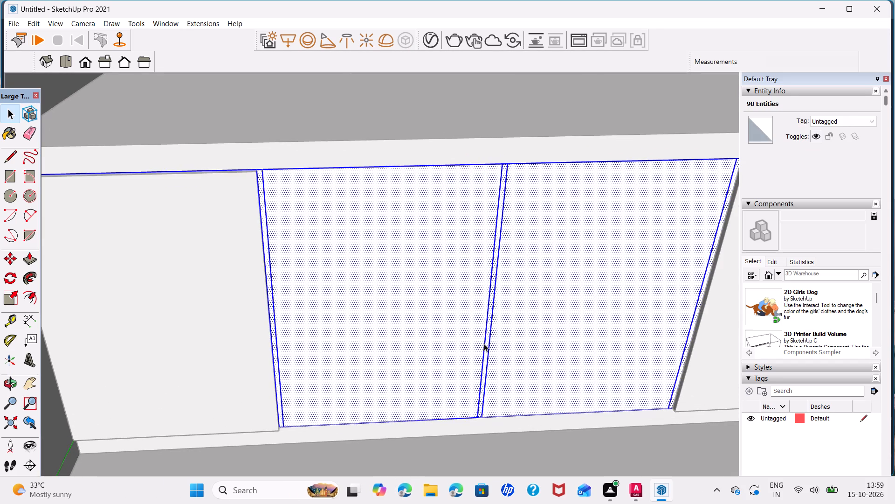
left_click(484, 343)
key("Delete")
left_click(488, 346)
key("Delete")
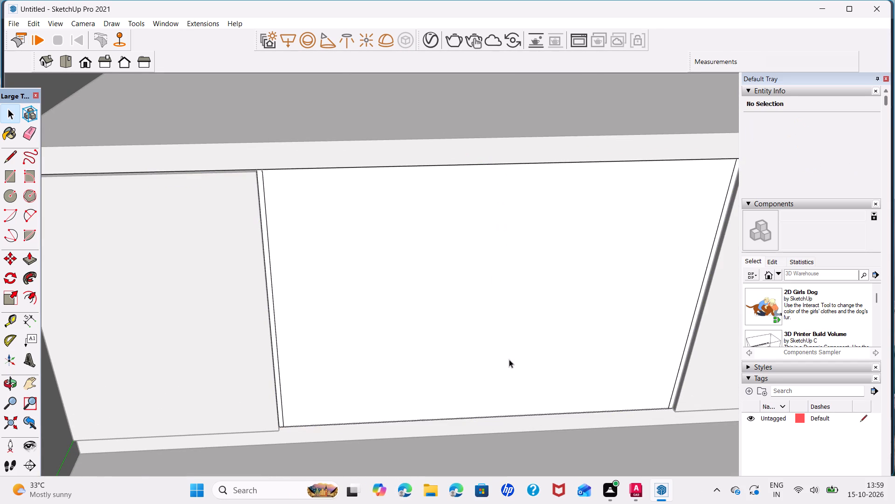
Delete the divider line on each side of the merged middle panel, extending it to the outer shutters, and close the group.
scroll(509, 359, "down", 4)
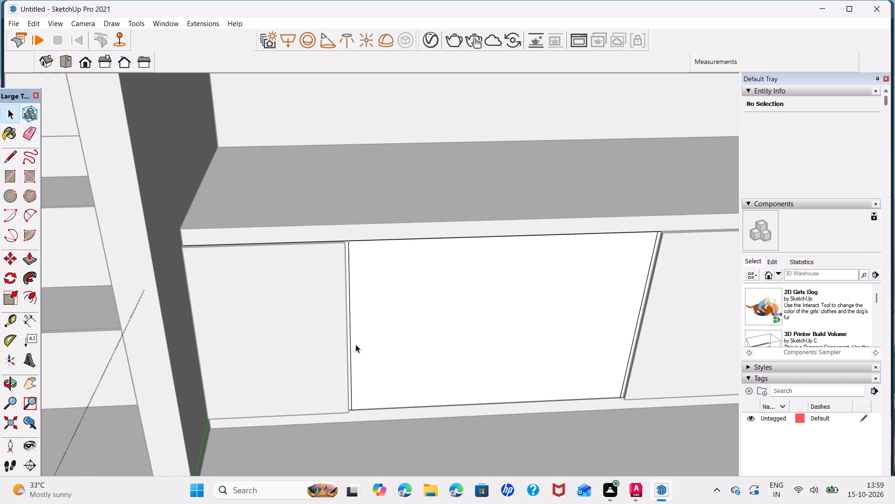
left_click(350, 340)
key("Delete")
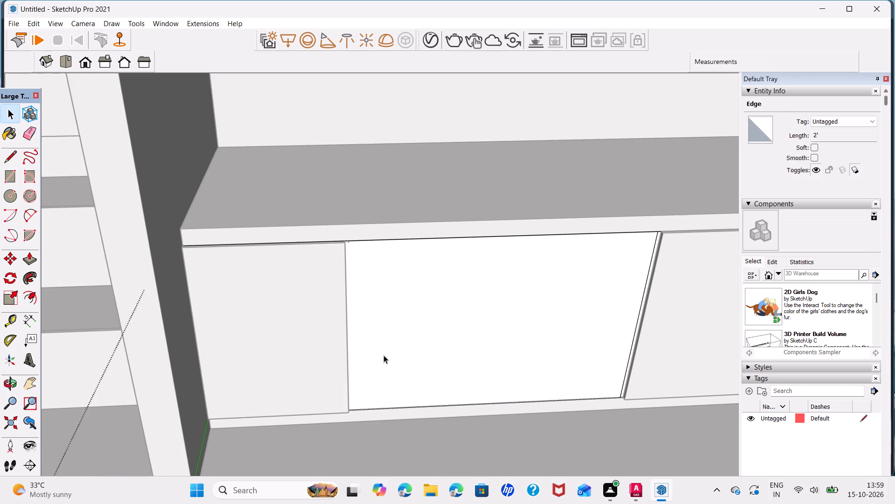
left_click(634, 334)
key("Delete")
scroll(529, 367, "down", 3)
left_click(521, 435)
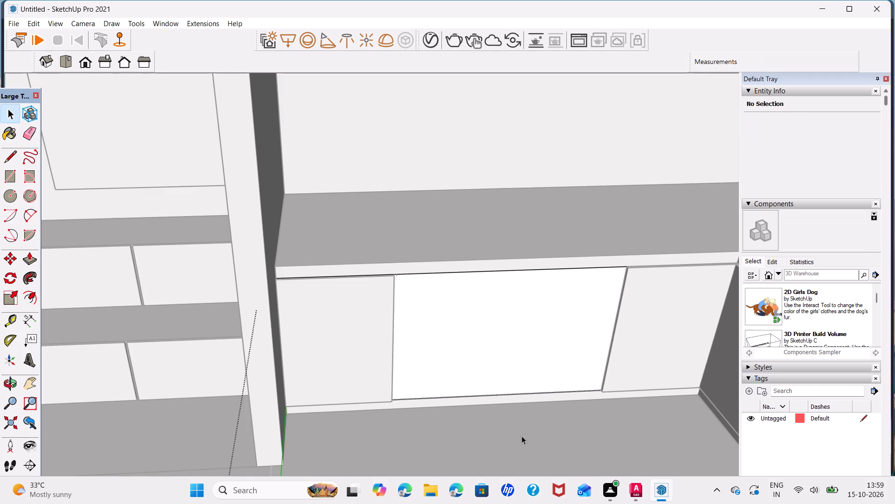
scroll(523, 434, "down", 1)
left_click(583, 187)
Examine the room from several angles, checking the merged lower storage front against the steps, overhead units and adjoining storage.
scroll(603, 240, "down", 4)
middle_click_drag(599, 342, 551, 273)
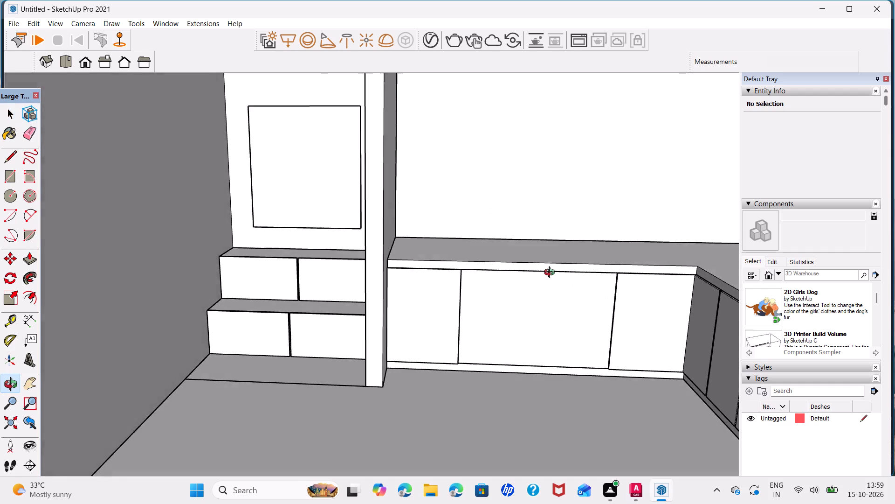
middle_click_drag(551, 273, 544, 267)
scroll(541, 299, "down", 6)
middle_click_drag(475, 295, 474, 417)
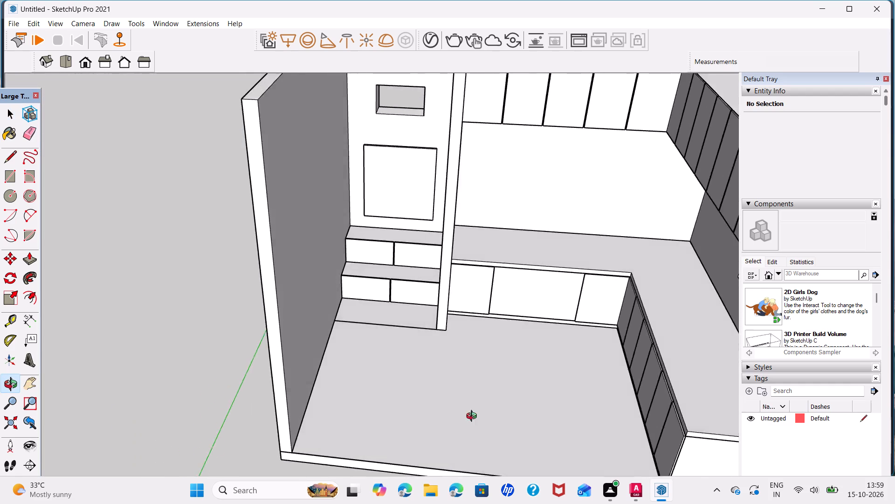
middle_click_drag(474, 417, 476, 455)
scroll(493, 256, "up", 5)
scroll(527, 391, "down", 4)
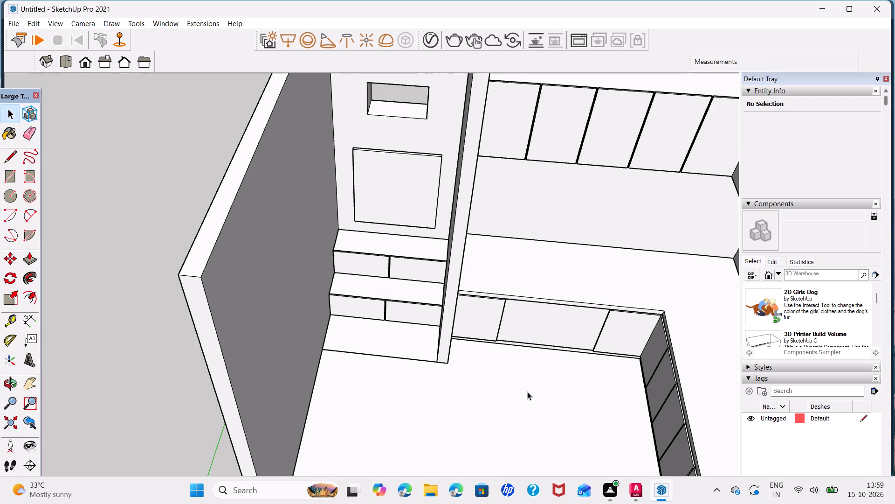
middle_click_drag(543, 419, 697, 329)
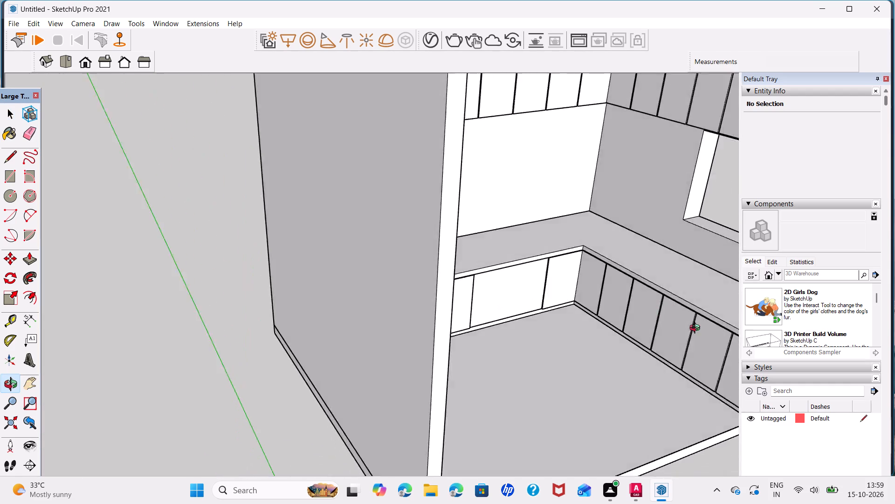
middle_click_drag(697, 329, 468, 262)
scroll(562, 312, "down", 6)
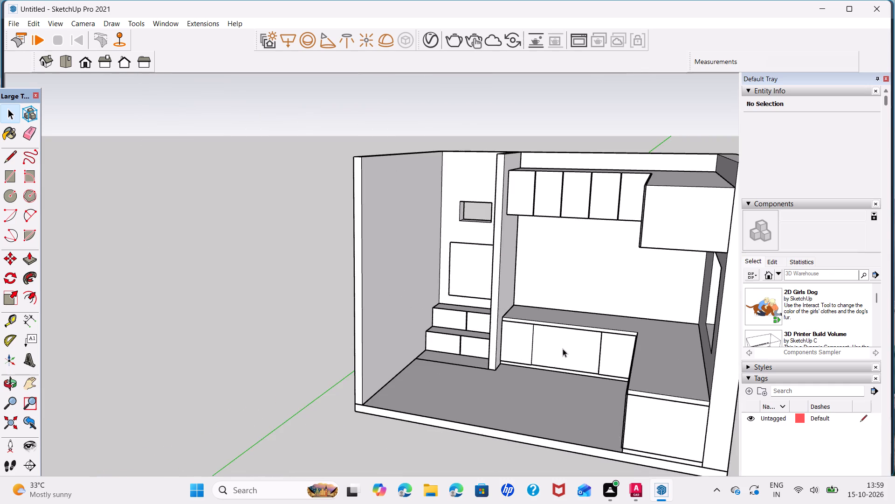
middle_click_drag(570, 396, 667, 368)
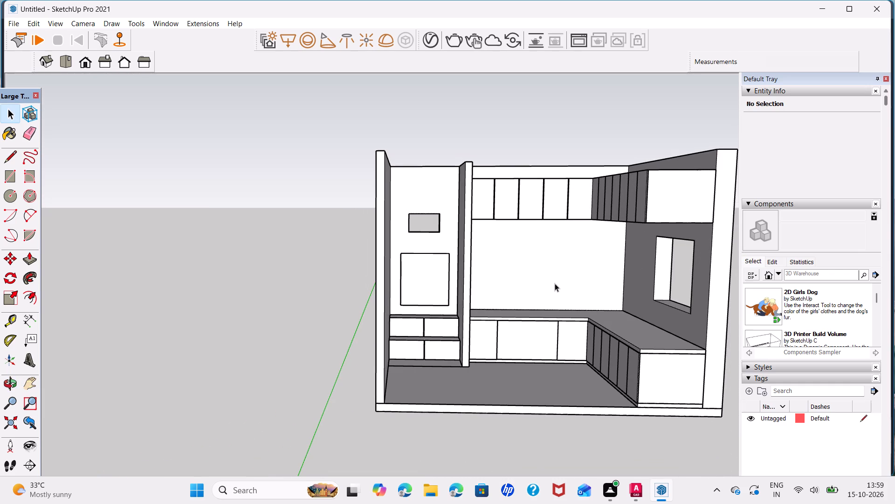
scroll(529, 341, "up", 2)
middle_click_drag(529, 341, 507, 348)
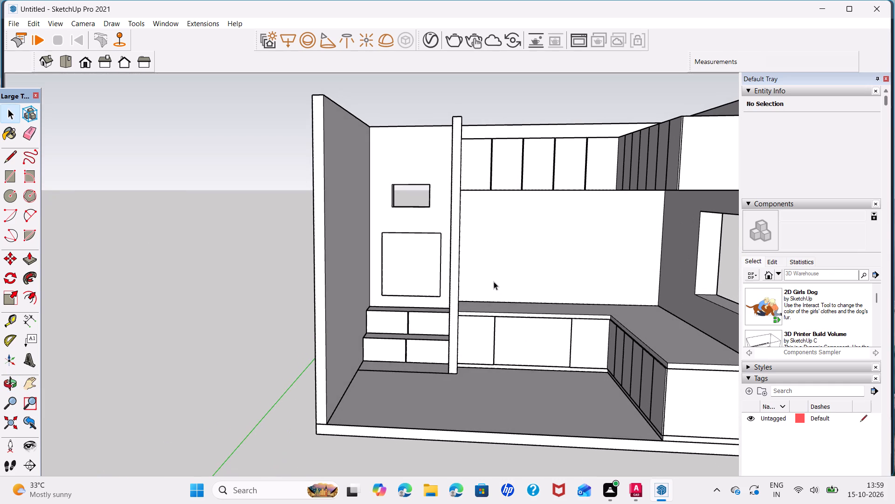
scroll(494, 281, "up", 3)
middle_click_drag(568, 283, 486, 302)
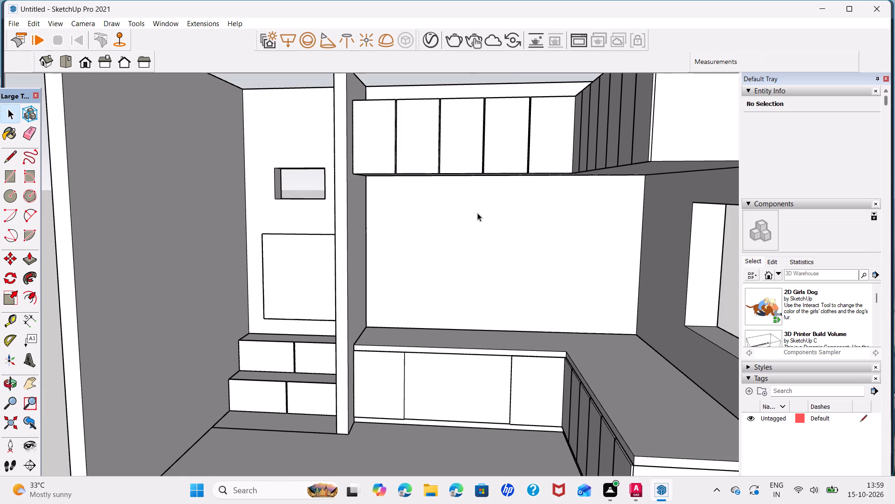
Draw an 8'6" by 1' rectangle on the back wall directly under the overhead units and reverse its face.
triple_click(436, 153)
left_click(436, 153)
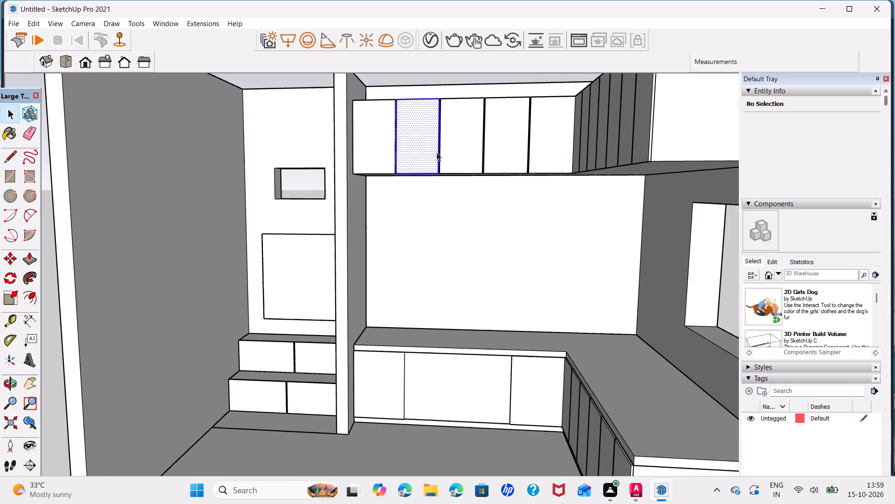
left_click(439, 278)
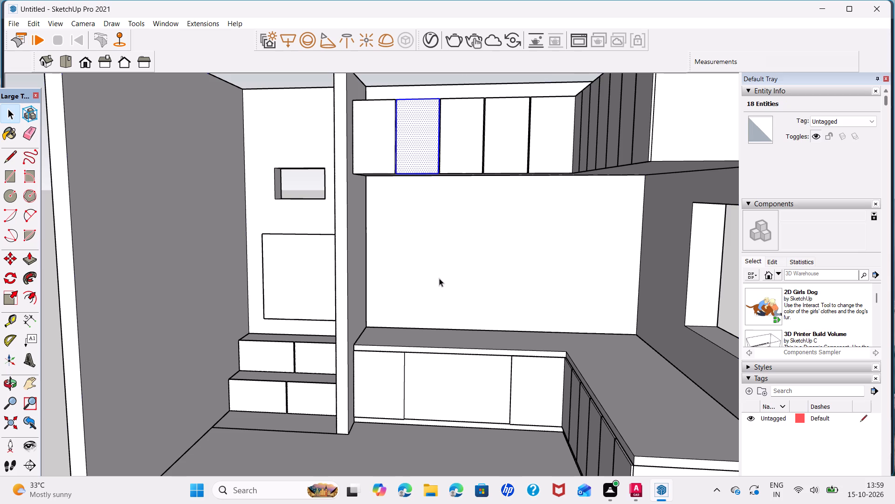
scroll(384, 204, "up", 2)
middle_click_drag(418, 273, 445, 270)
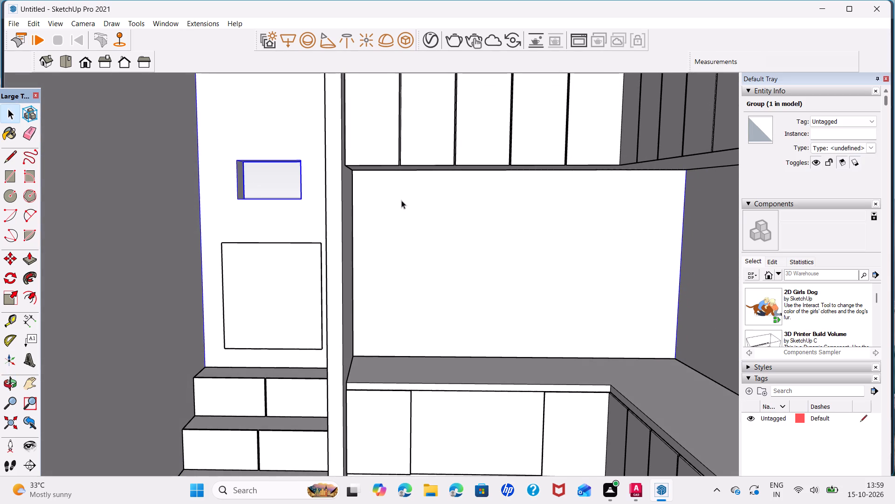
key("r")
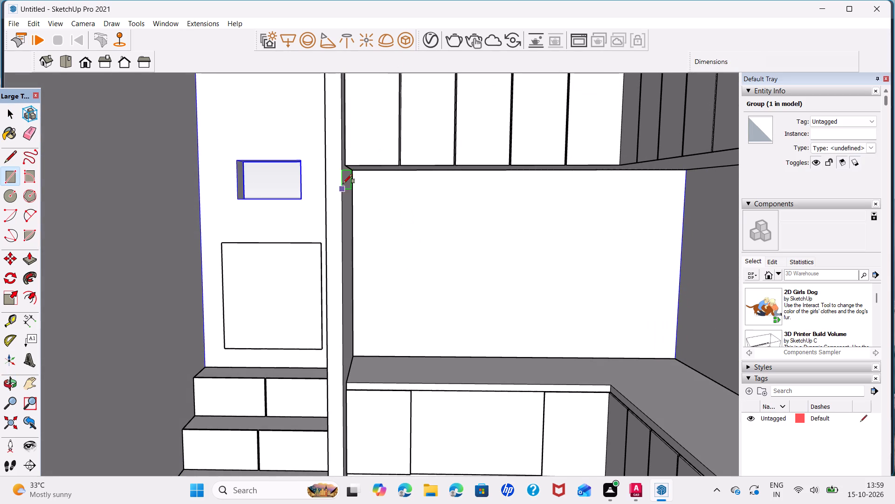
left_click(354, 172)
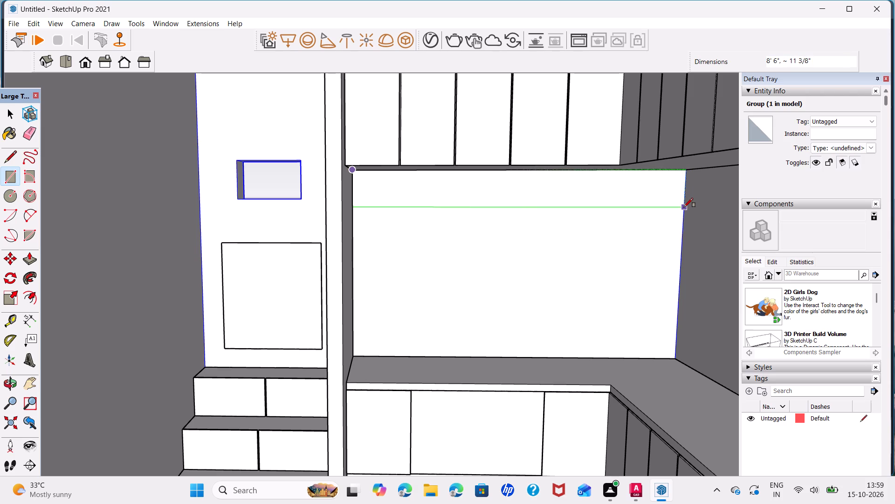
key("8")
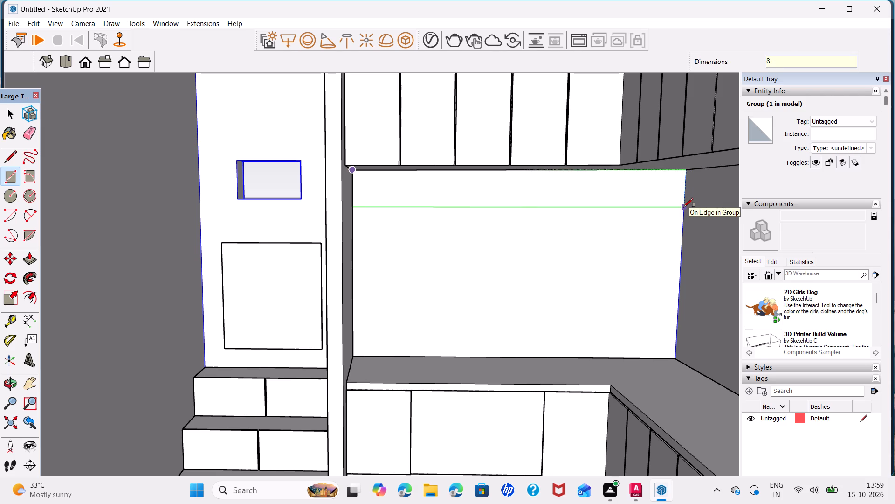
type("'6,1'")
key("Return")
key("space")
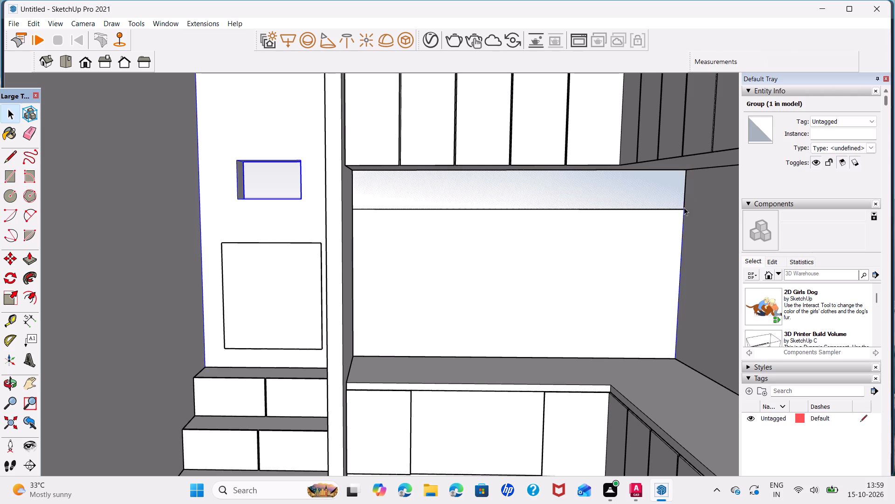
right_click(661, 188)
left_click(718, 294)
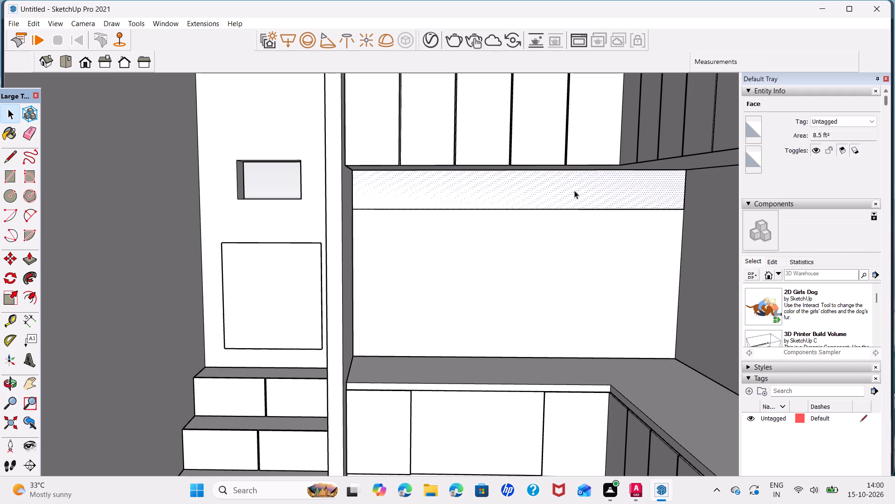
Push/Pull the new strip under the overhead units out from the back wall by 1'.
key("p")
left_click(574, 190)
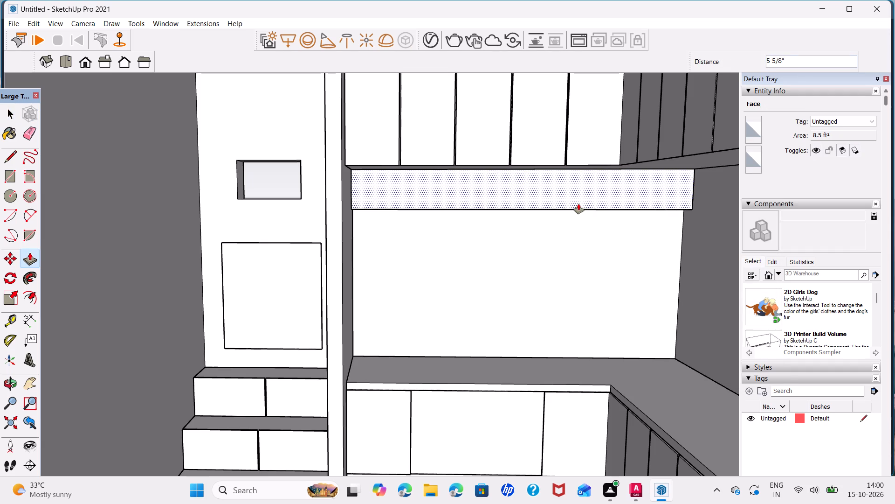
type("1'")
key("Return")
key("space")
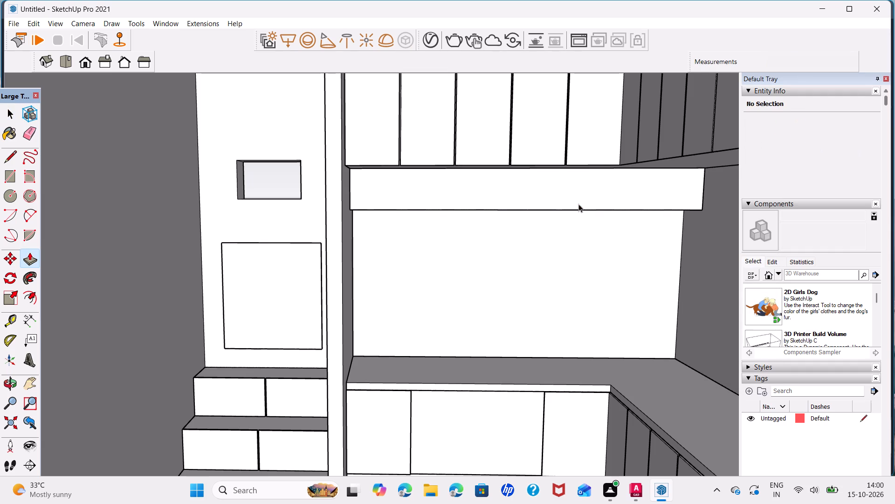
Offset the outline of the extruded strip's front face inward by 1".
left_click(13, 305)
left_click(22, 298)
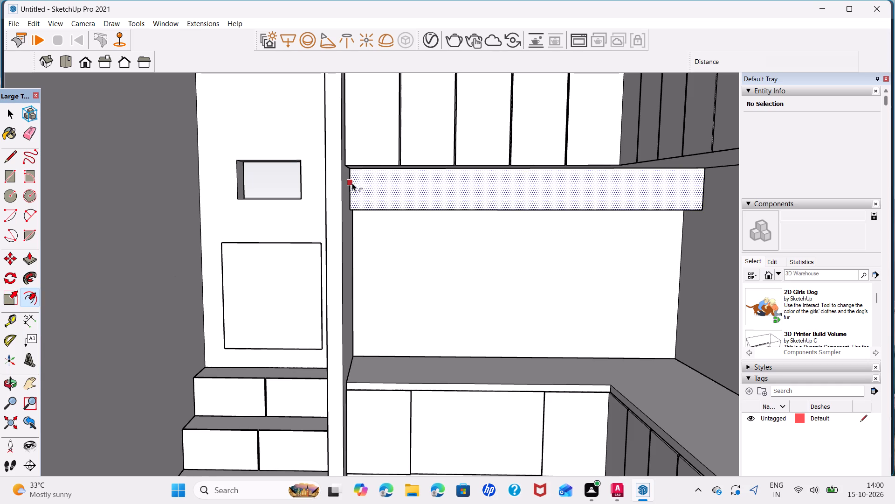
left_click(352, 183)
key("1")
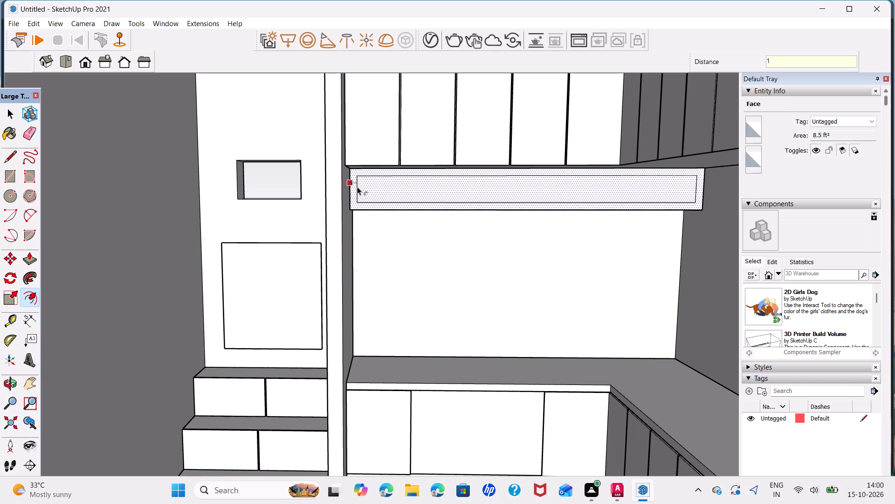
key("Return")
key("space")
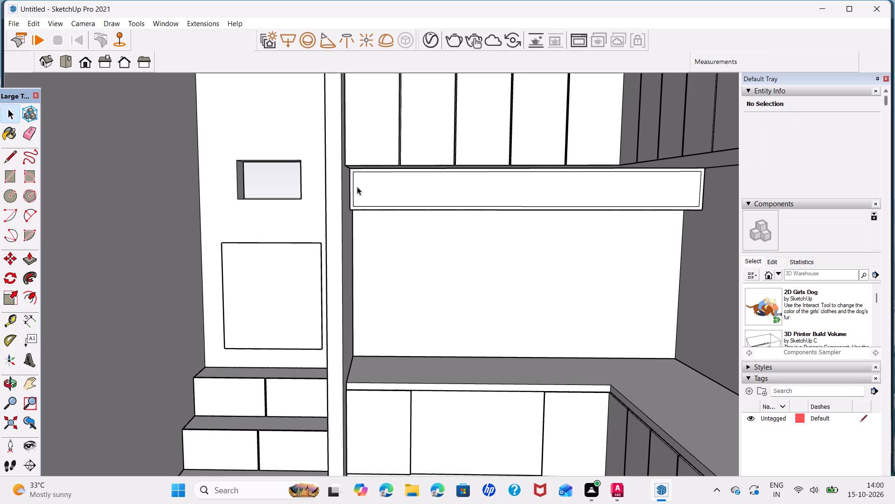
Push the inner front face back 1' to hollow the strip into an open shelf box.
left_click(370, 193)
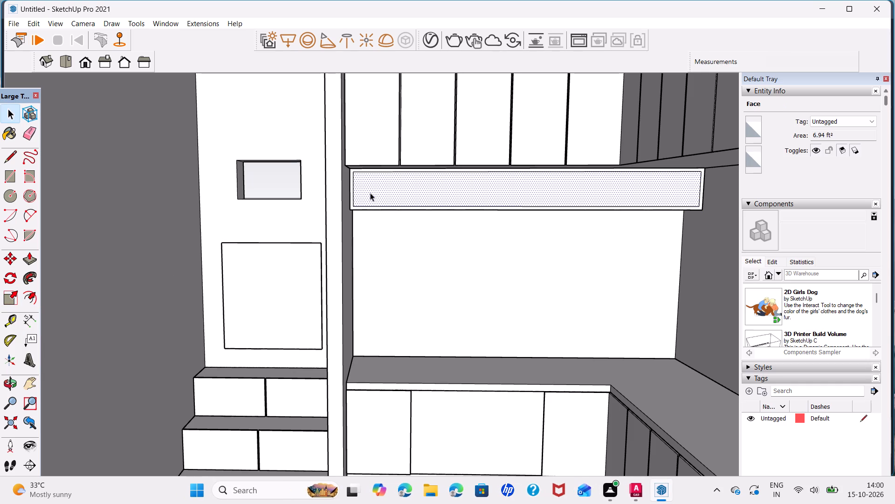
key("p")
left_click(370, 193)
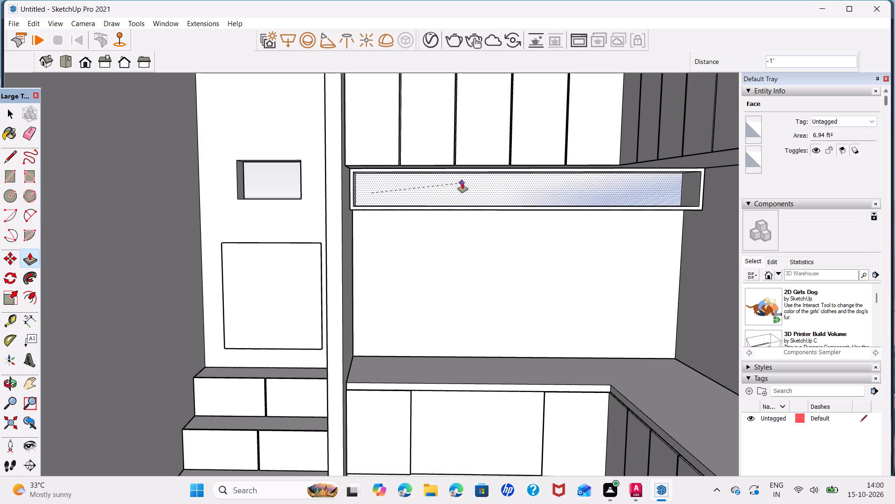
left_click(513, 191)
key("space")
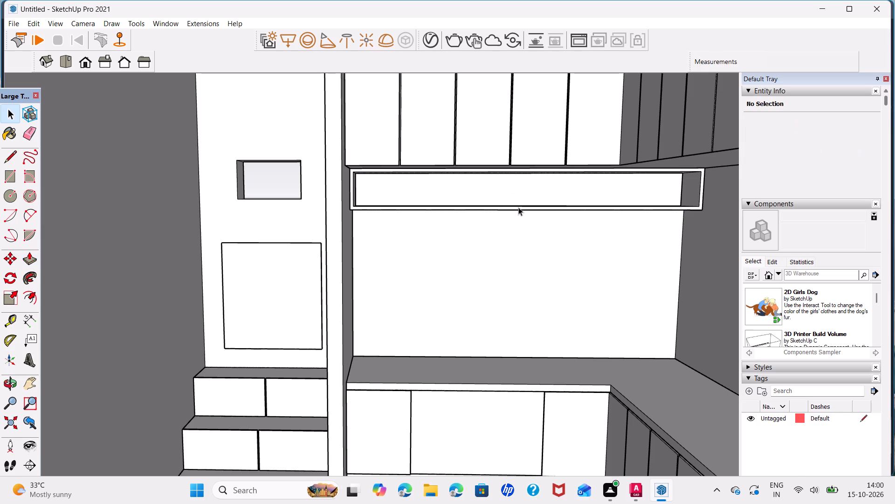
Select all the connected geometry of the open shelf box and make it a group.
triple_click(518, 207)
right_click(518, 207)
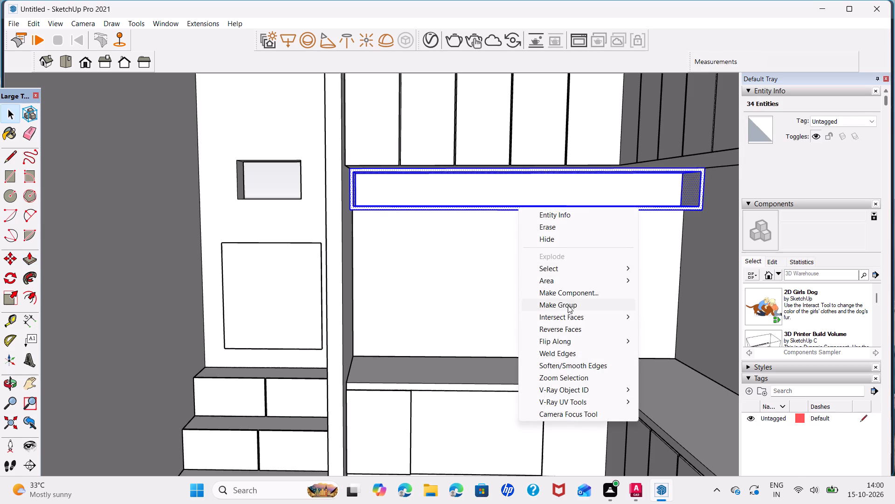
left_click(569, 297)
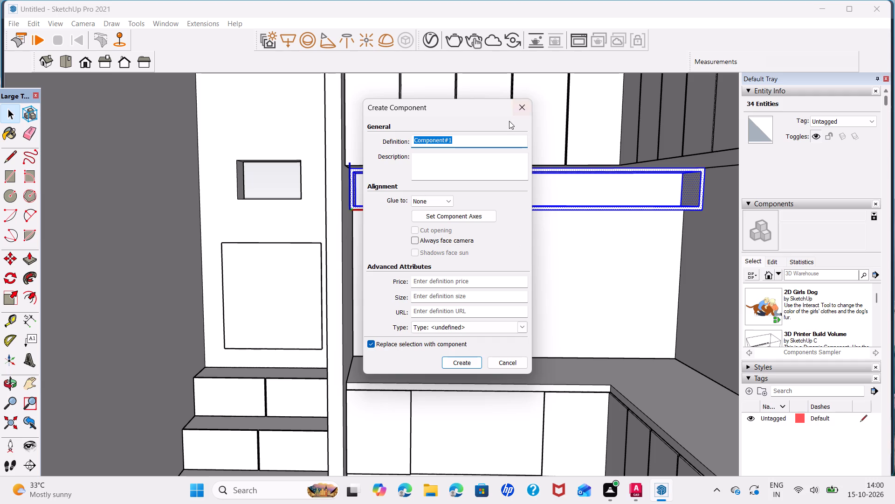
left_click(526, 110)
triple_click(544, 208)
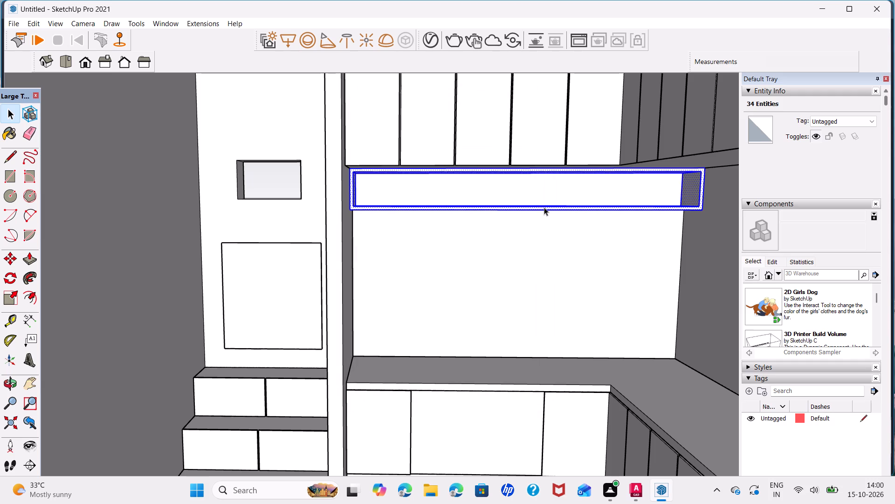
left_click(544, 207)
right_click(544, 207)
left_click(590, 307)
Examine the open shelf box from several angles in relation to the overhead units, partition and window wall.
scroll(427, 257, "down", 1)
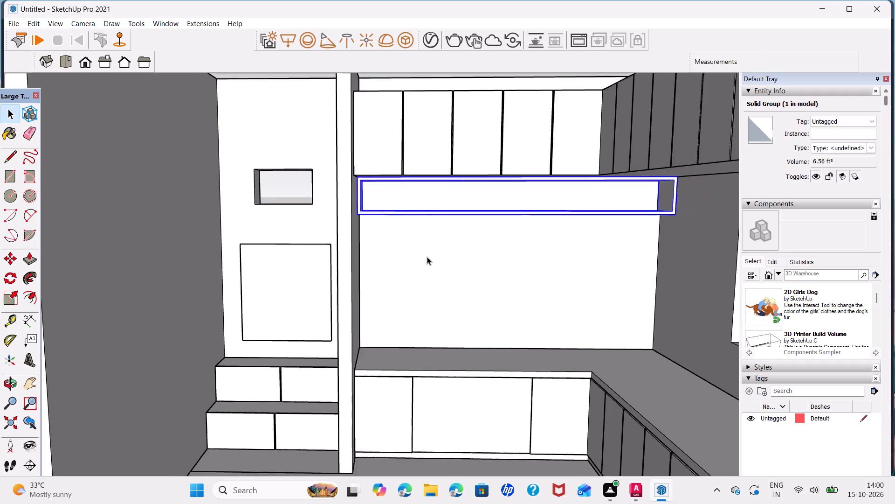
scroll(427, 257, "down", 1)
left_click(381, 471)
scroll(446, 345, "down", 4)
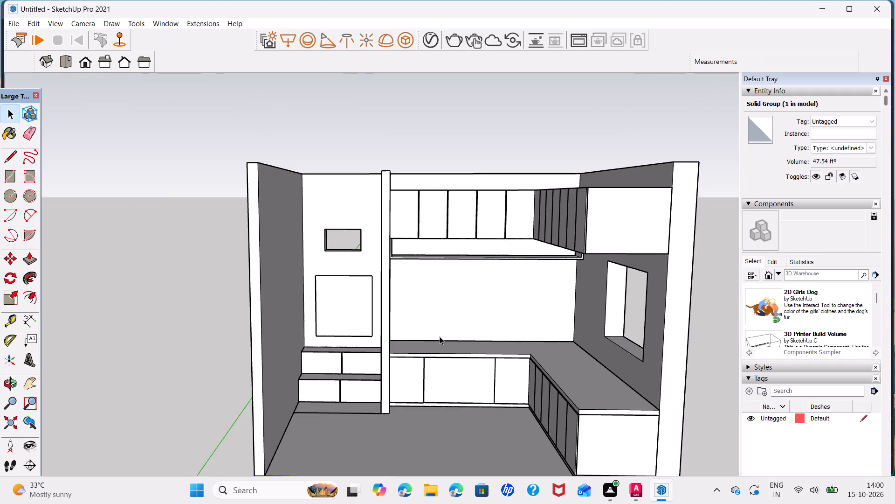
middle_click_drag(440, 336, 478, 285)
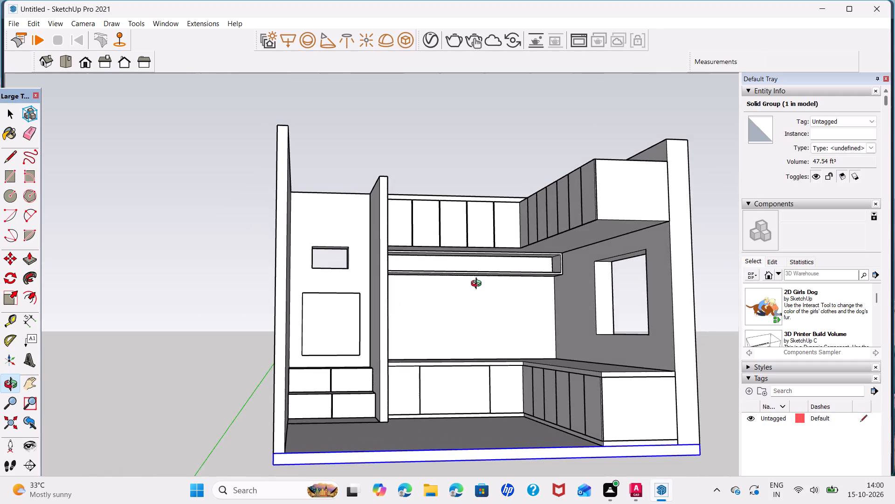
middle_click_drag(478, 285, 578, 295)
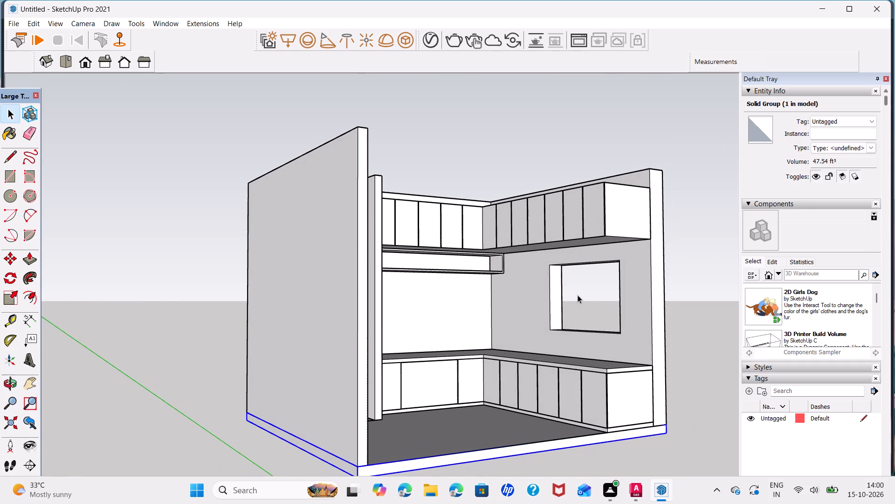
scroll(455, 286, "up", 2)
middle_click_drag(453, 298, 351, 300)
scroll(434, 298, "up", 2)
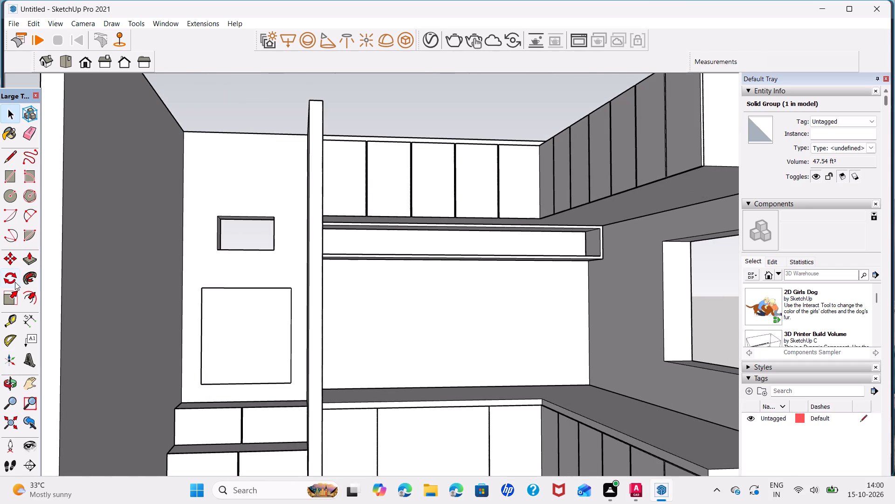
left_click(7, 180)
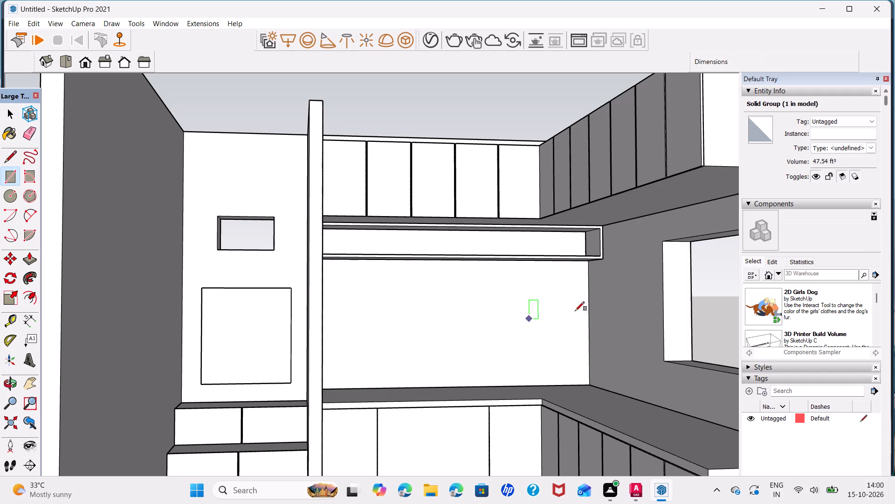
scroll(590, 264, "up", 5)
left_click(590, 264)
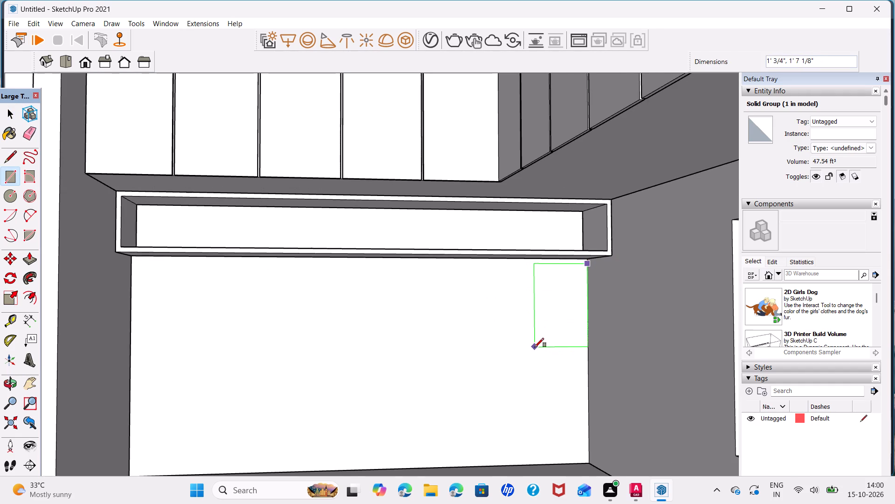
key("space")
Draw an upright 1'6" by 3'6" rectangle starting at the corner beside the window wall, directly beneath the open shelf box.
scroll(591, 257, "up", 5)
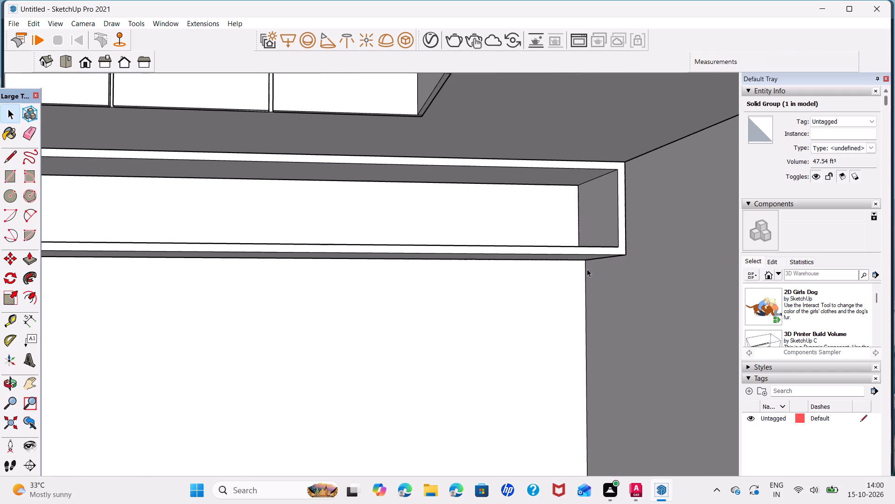
key("r")
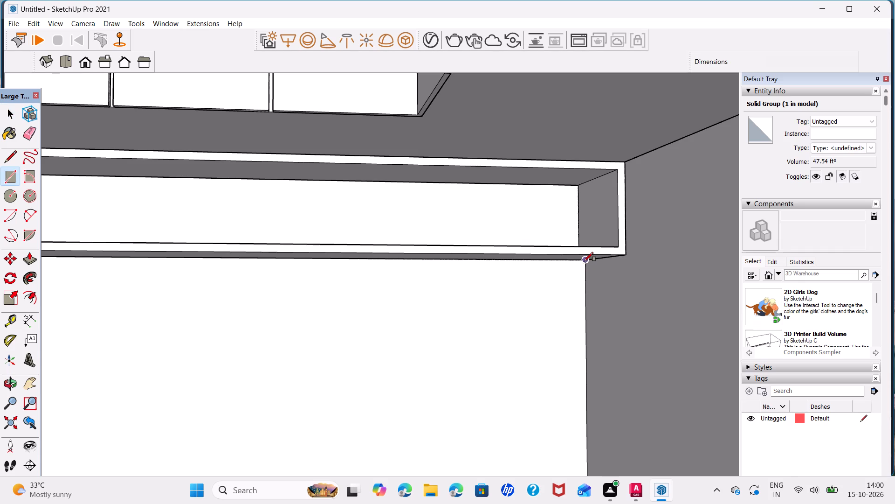
left_click(584, 261)
scroll(524, 357, "down", 5)
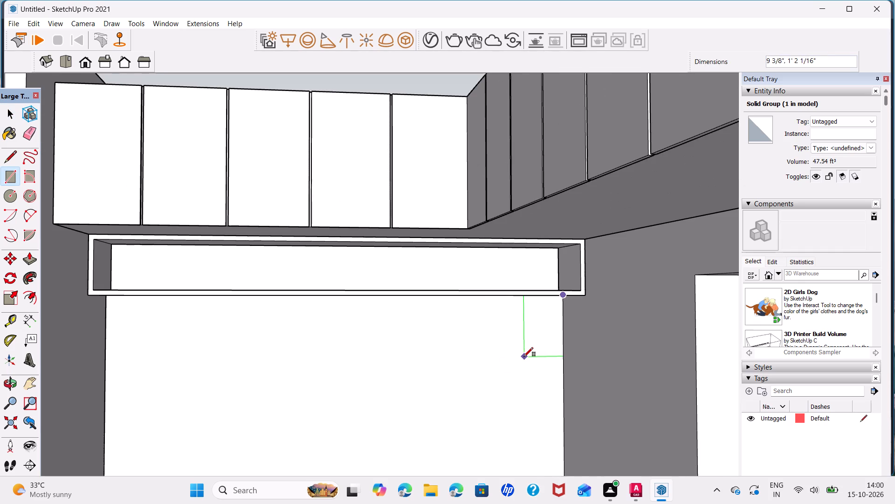
middle_click_drag(492, 389, 462, 262)
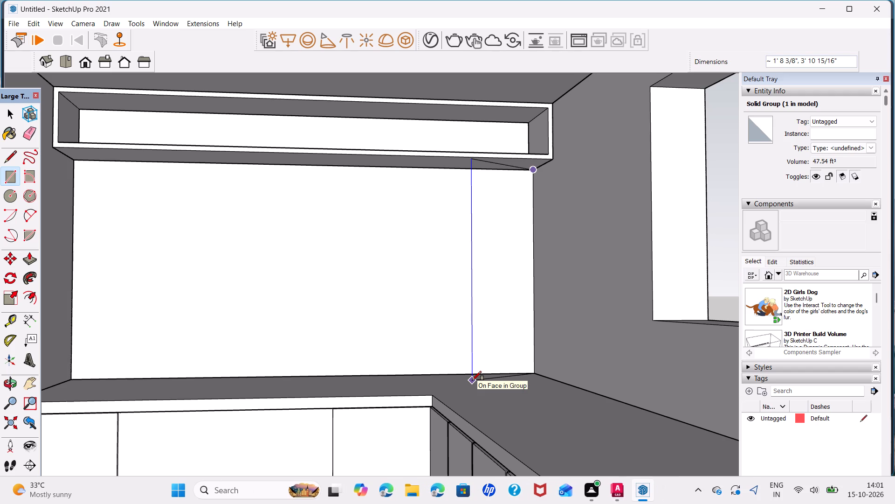
type("1'6")
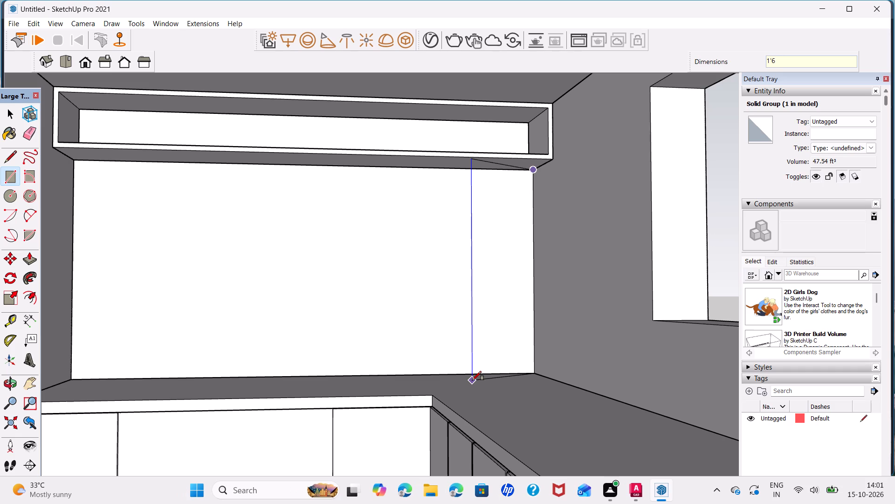
key("comma")
type("3'6")
key("Return")
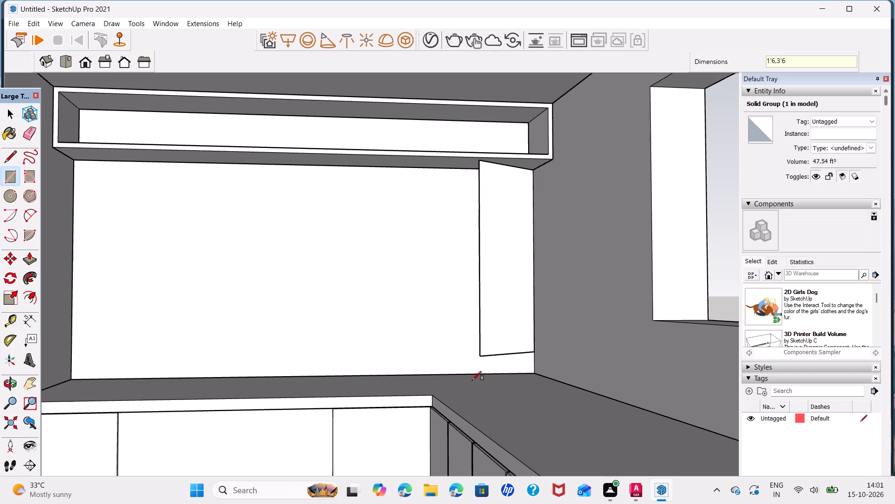
middle_click_drag(456, 351, 523, 370)
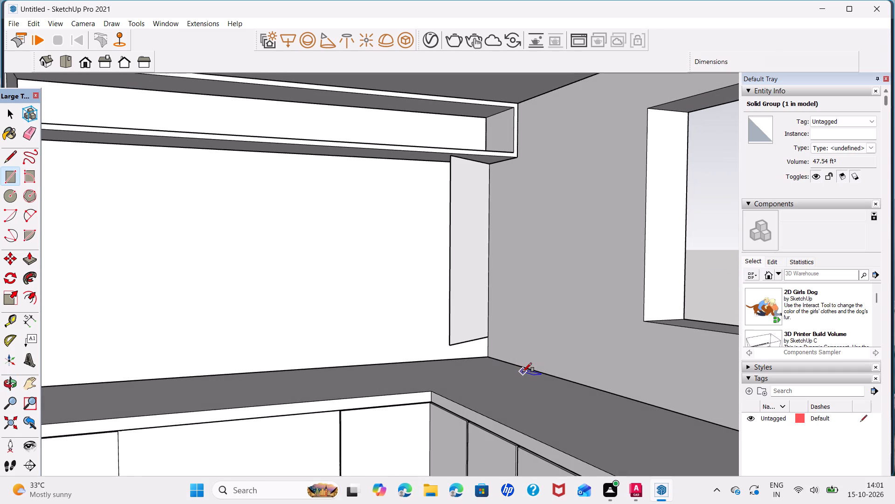
Undo the upright rectangle and redraw it flat on the back wall, about 1'6" by 3'11", from the shelf box's underside corner to the countertop.
key("ctrl+z")
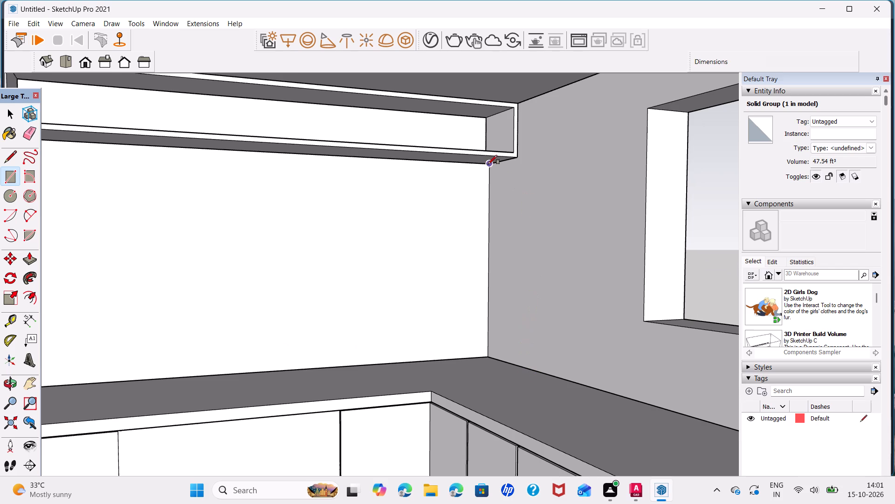
left_click(488, 164)
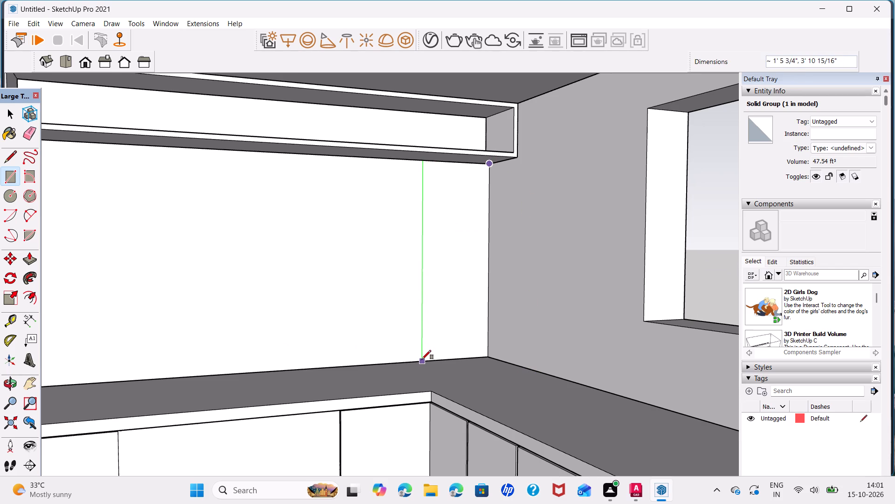
left_click(422, 359)
key("space")
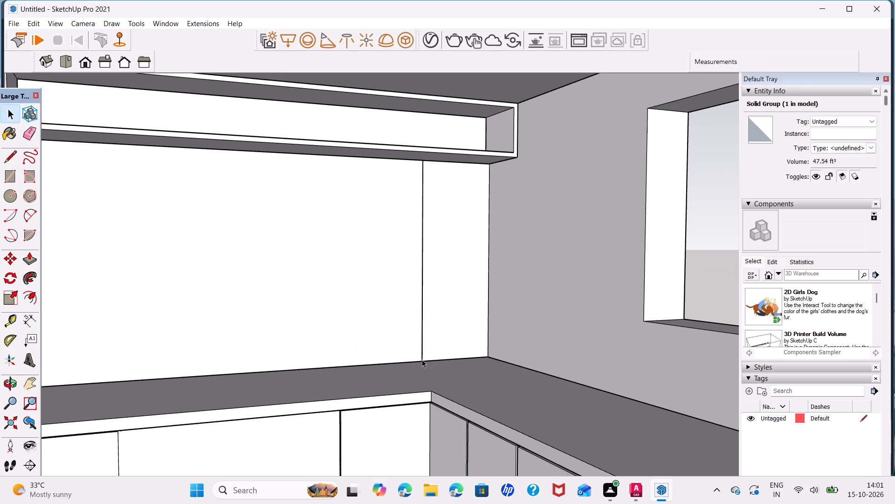
Push/Pull the new corner rectangle out 1' from the back wall to form a tall unit.
left_click(458, 325)
left_click(458, 325)
right_click(458, 325)
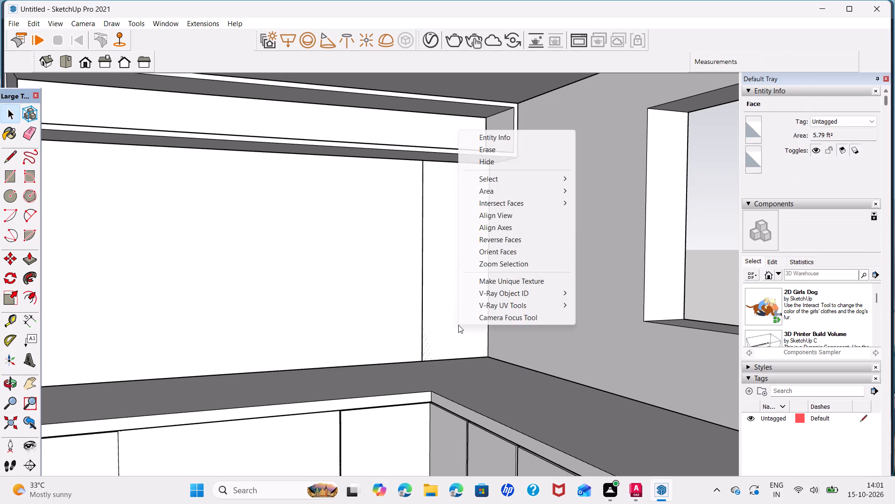
key("p")
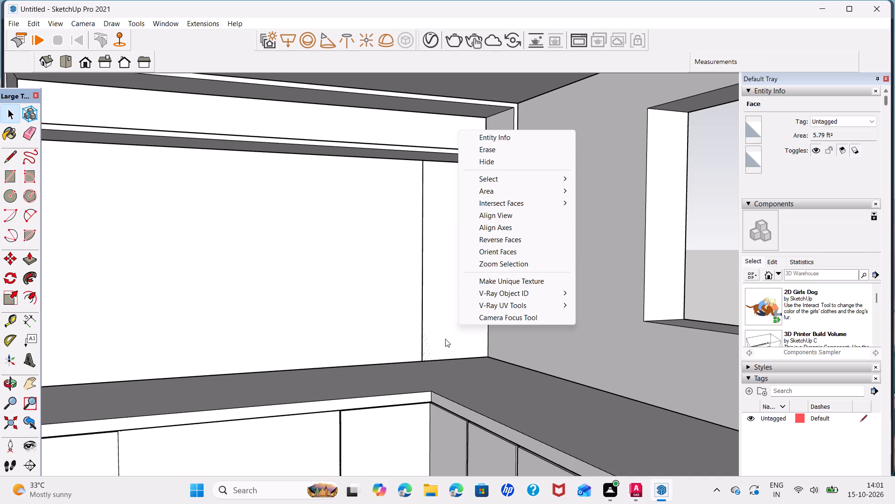
left_click(445, 339)
key("p")
left_click(445, 339)
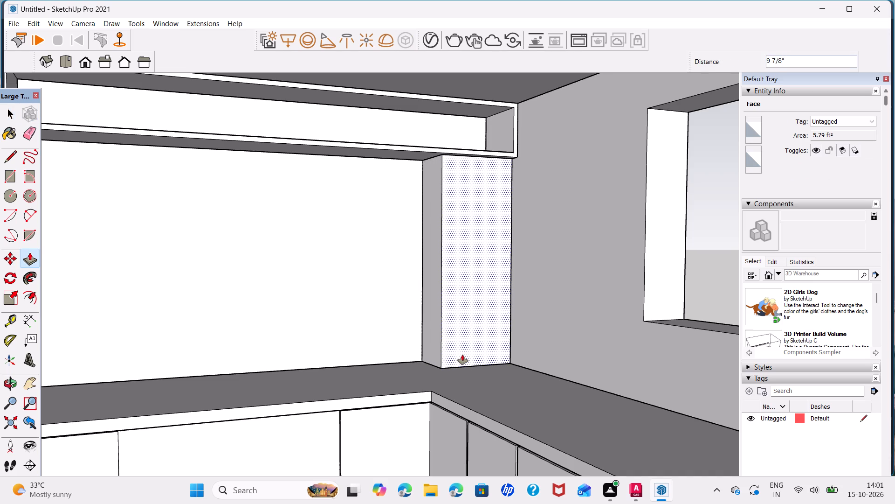
type("1'")
key("Return")
key("space")
Offset the corner unit's front face outline inward by 1".
middle_click_drag(464, 356, 389, 364)
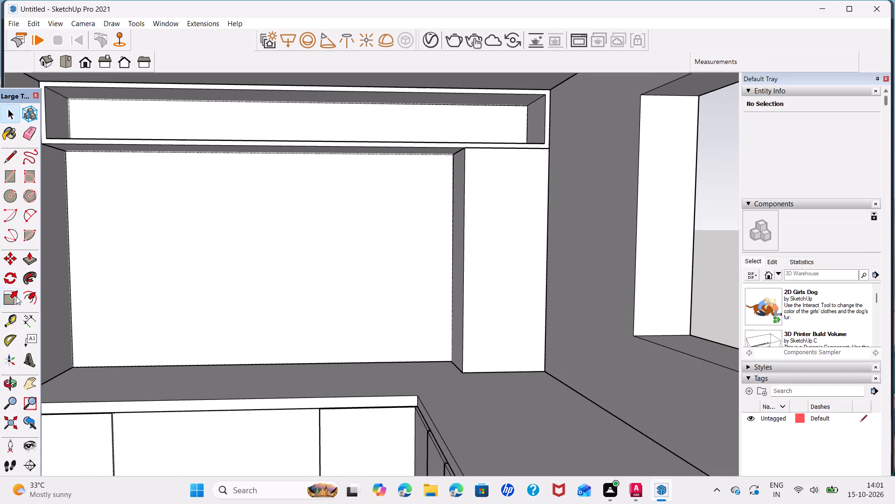
left_click(28, 295)
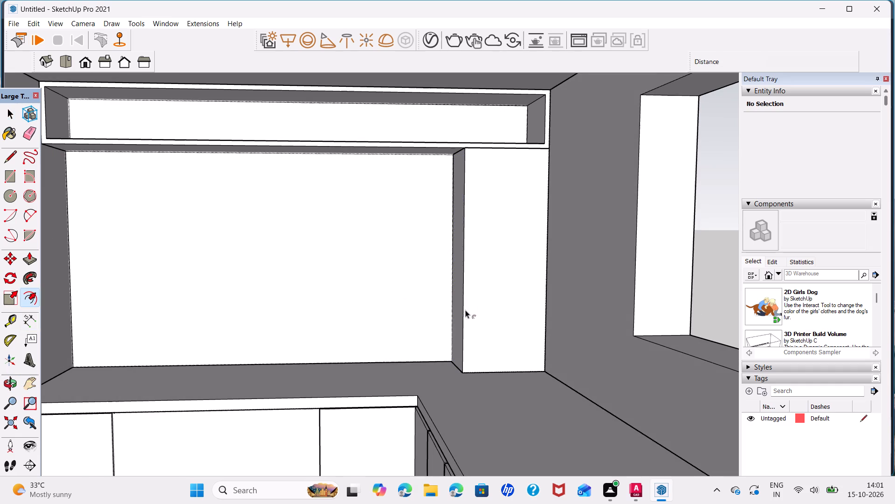
left_click(465, 310)
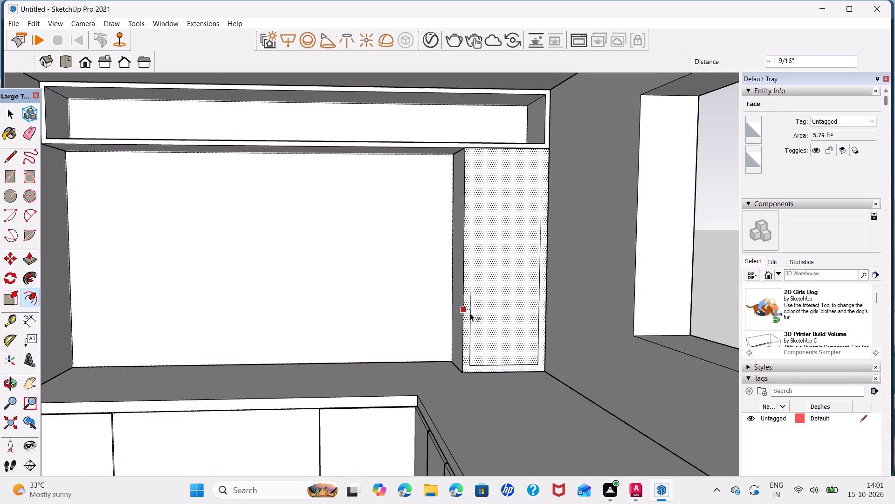
key("1")
key("Return")
key("space")
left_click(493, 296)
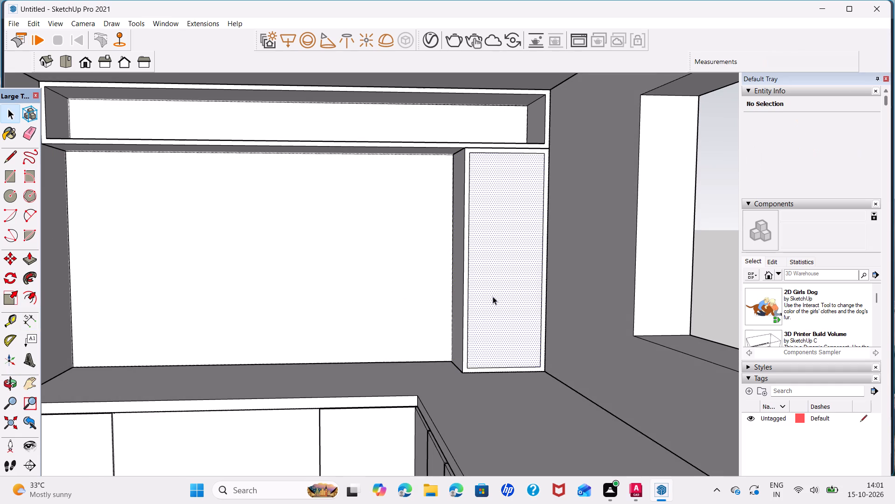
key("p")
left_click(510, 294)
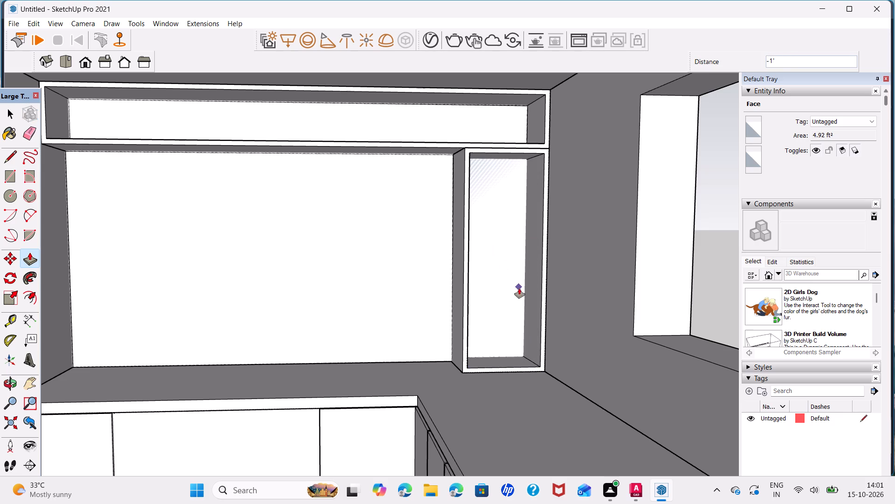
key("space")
Move the inner outline's top edge up onto the underside line of the open shelf box.
left_click(520, 154)
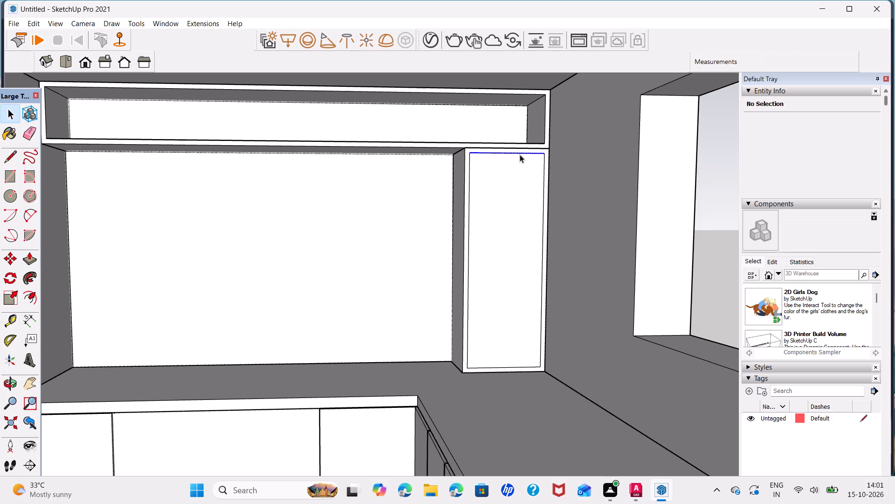
scroll(538, 151, "up", 3)
key("m")
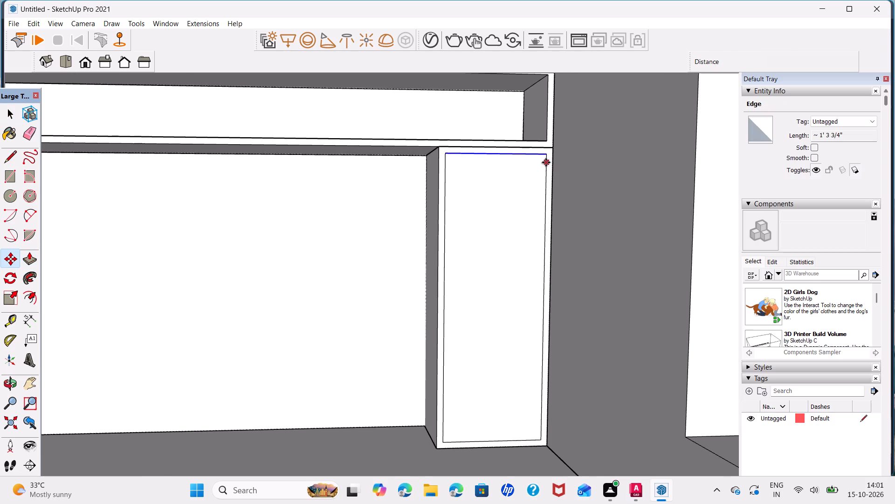
left_click(545, 156)
left_click(544, 148)
key("space")
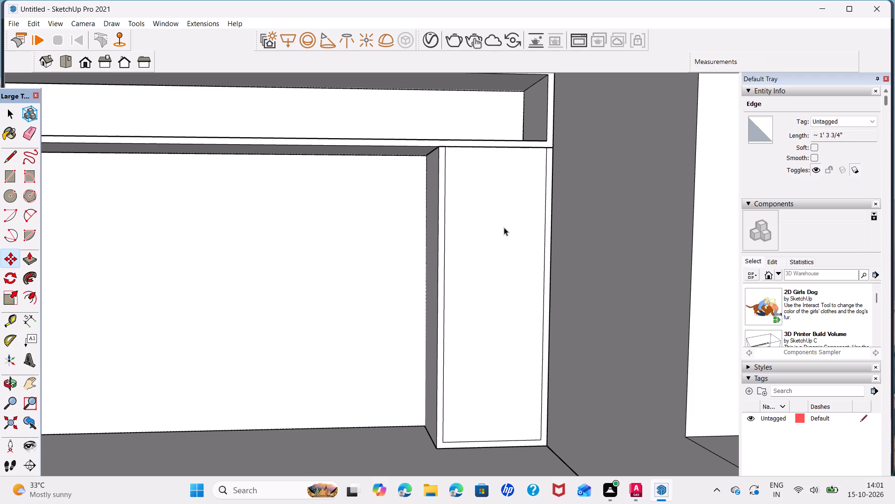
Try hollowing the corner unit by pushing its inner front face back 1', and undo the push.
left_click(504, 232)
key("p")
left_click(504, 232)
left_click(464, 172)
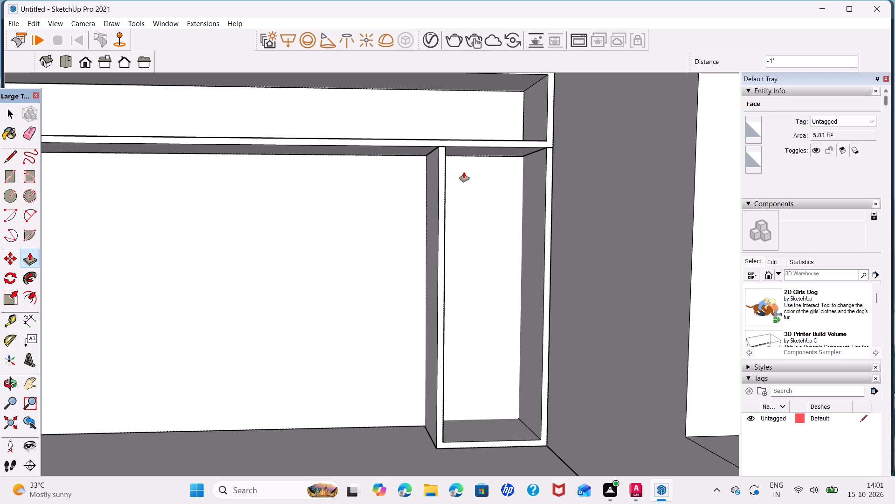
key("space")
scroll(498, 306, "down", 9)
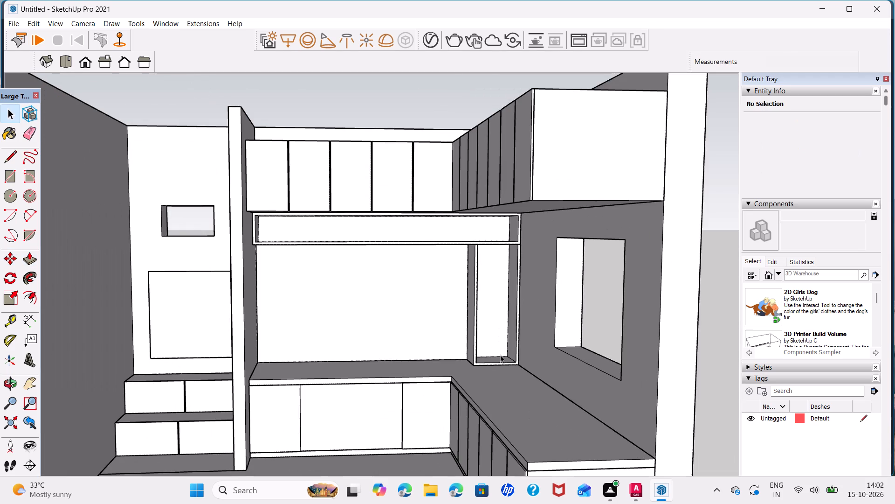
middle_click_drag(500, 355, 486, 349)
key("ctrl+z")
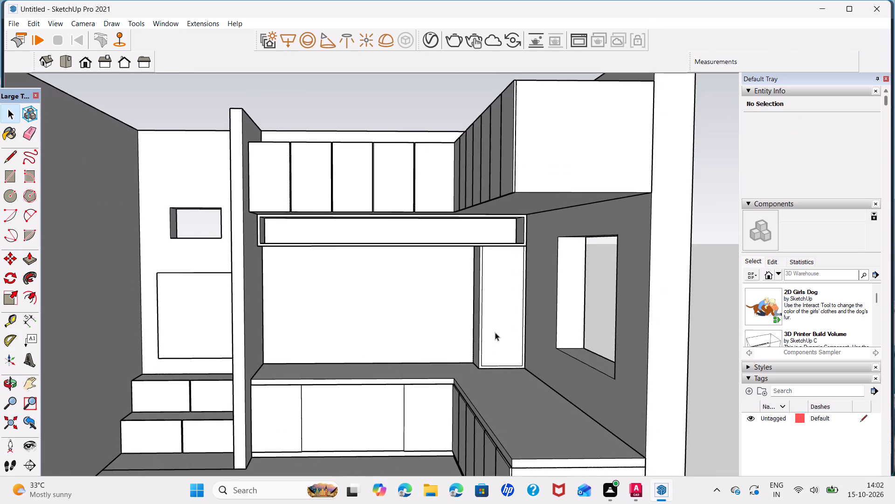
Copy the inner face's top edge down to its bottom edge and divide the spacing by 4 to mark equal compartments.
scroll(495, 317, "up", 5)
left_click(511, 196)
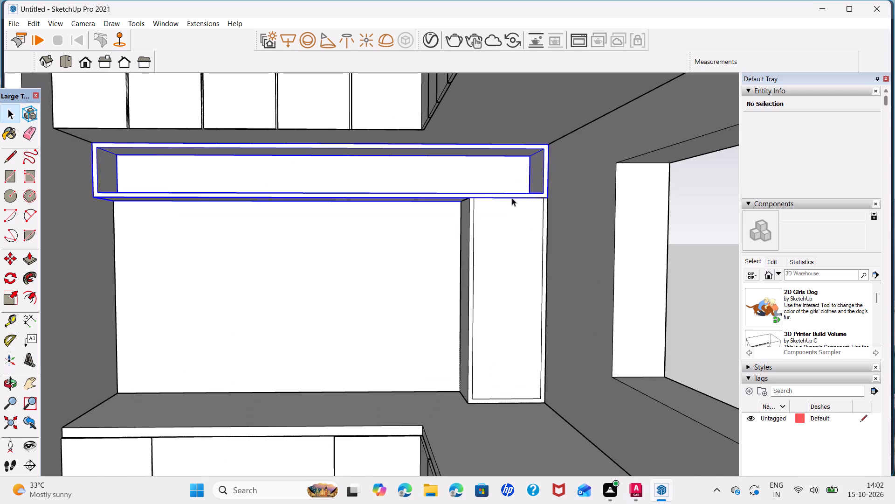
left_click(512, 198)
scroll(512, 198, "up", 6)
key("m")
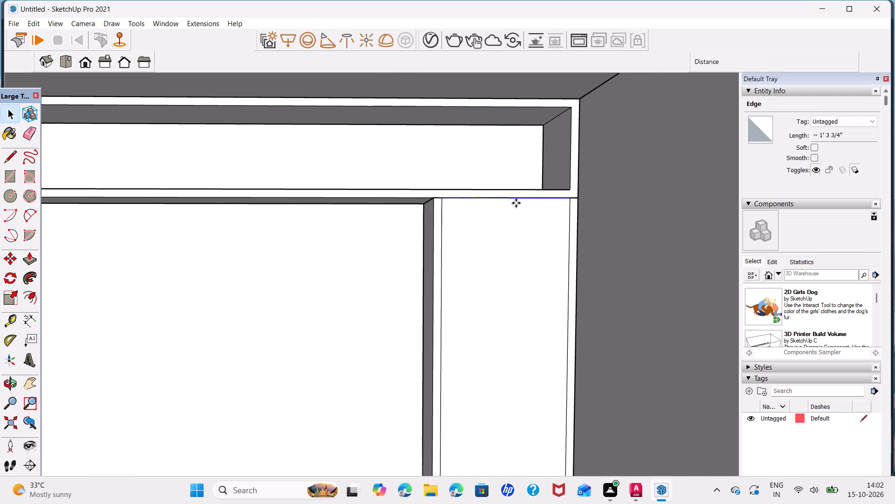
left_click(569, 196)
scroll(543, 336, "down", 7)
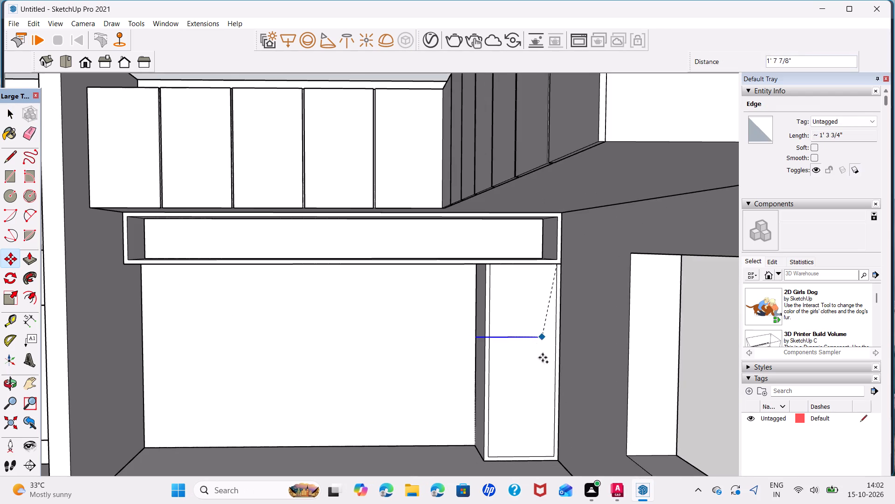
middle_click_drag(548, 375, 545, 345)
scroll(550, 423, "up", 2)
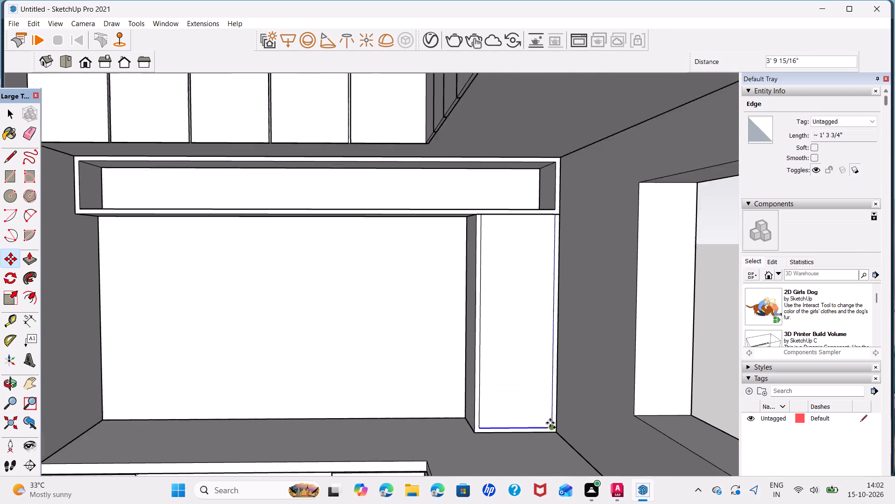
scroll(550, 423, "up", 2)
left_click(552, 424)
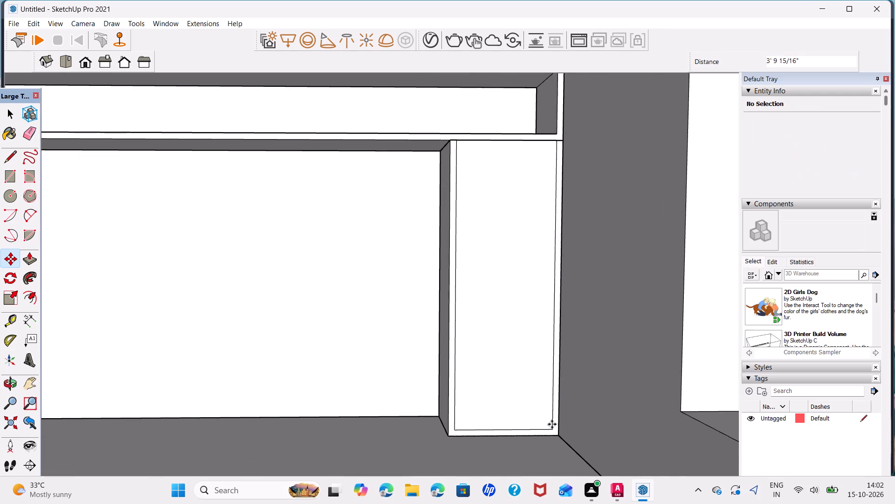
key("slash")
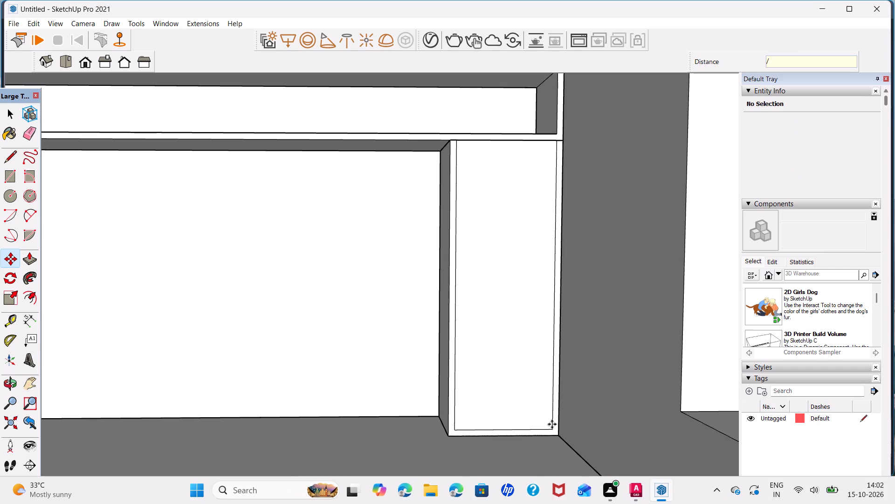
key("4")
key("Return")
key("space")
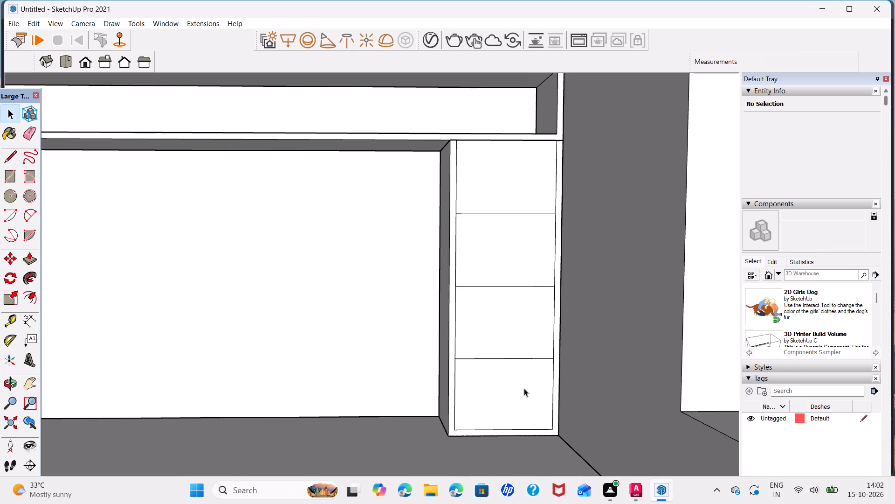
Copy the lowest divider line 0.5" down, and copy the lower line 1" up to outline a shelf thickness.
scroll(511, 346, "up", 2)
left_click(528, 363)
scroll(528, 363, "up", 3)
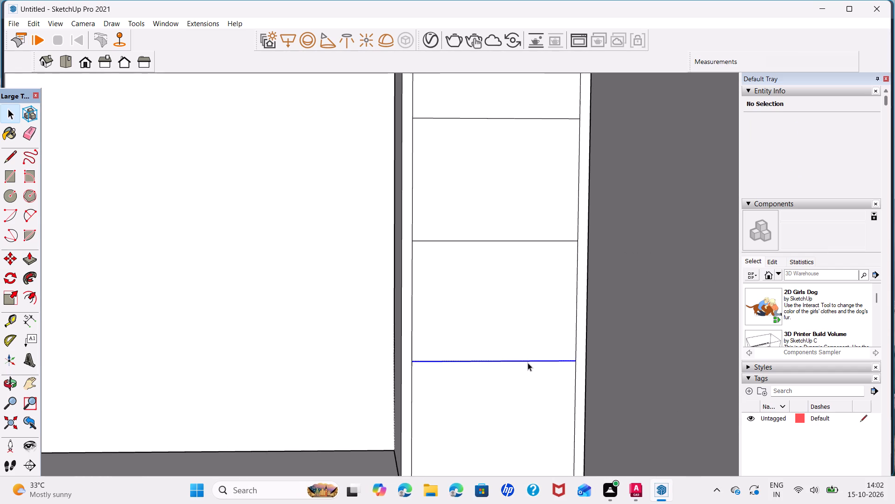
key("m")
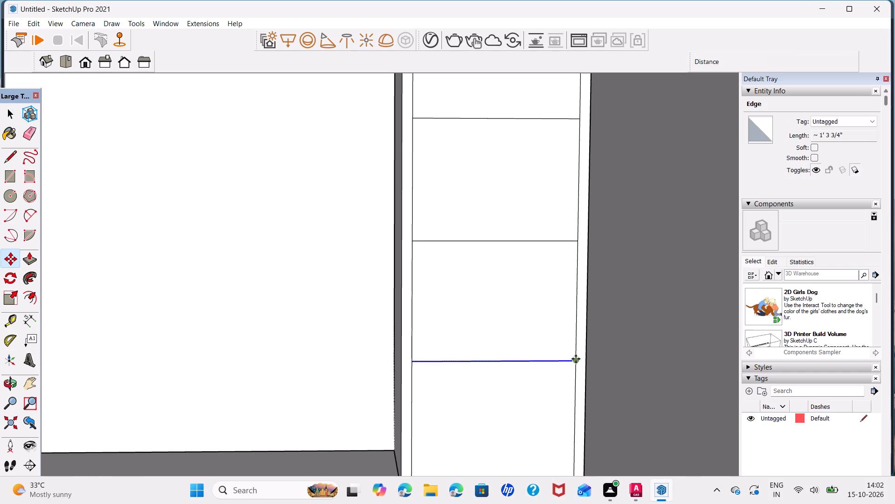
left_click(576, 359)
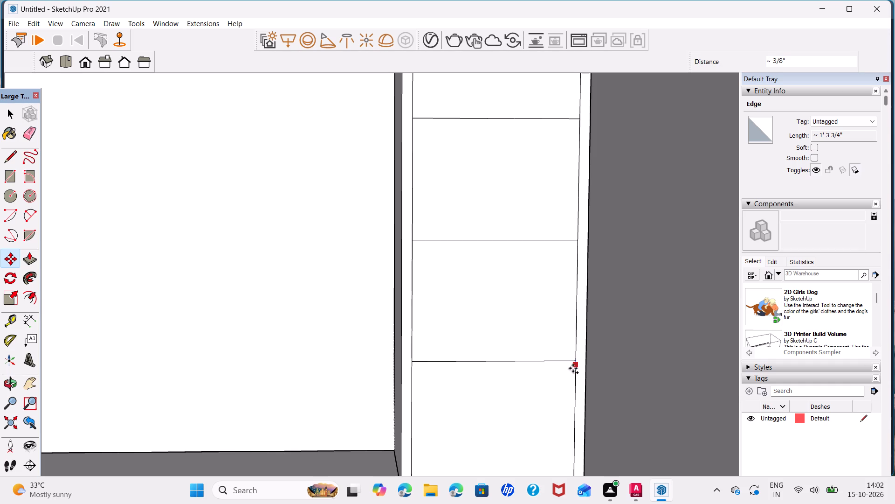
key("0")
type(".5")
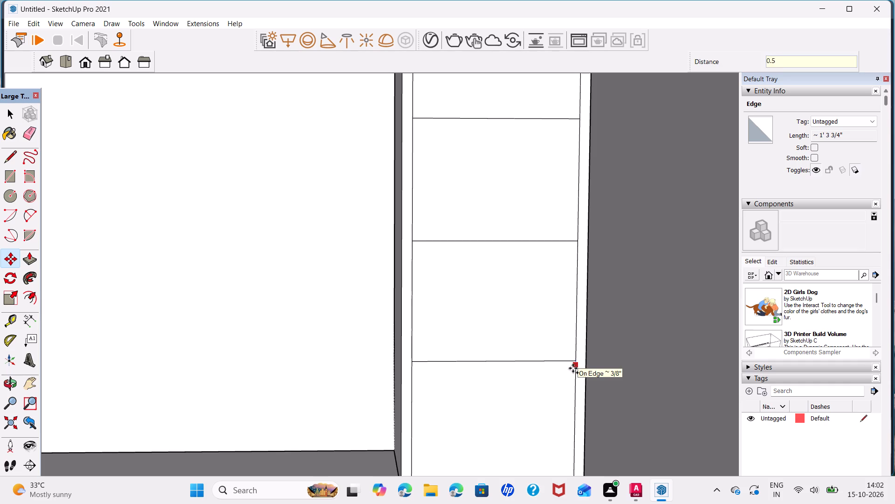
key("Return")
left_click(571, 367)
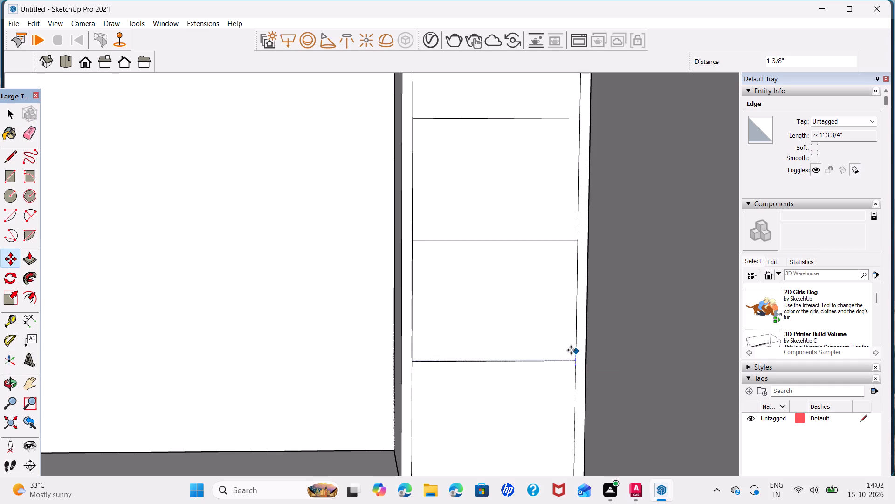
key("1")
key("Return")
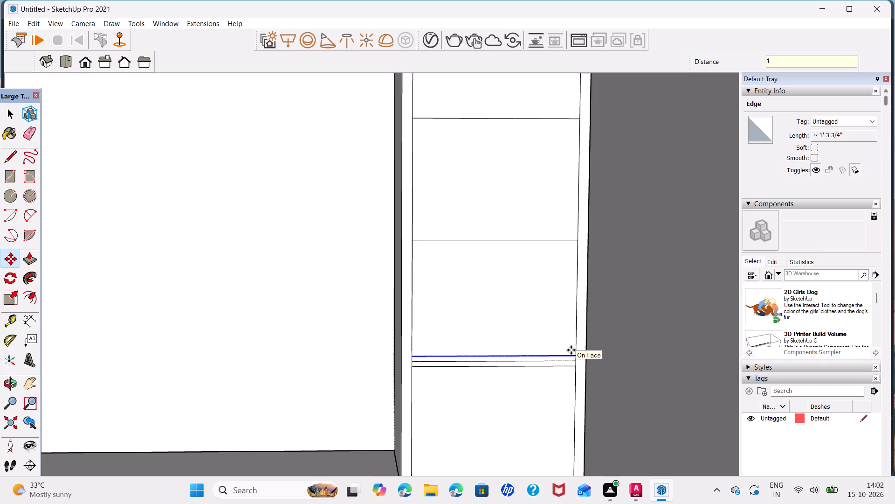
key("space")
Delete the original divider line in the middle of the lowest shelf strip.
left_click(568, 359)
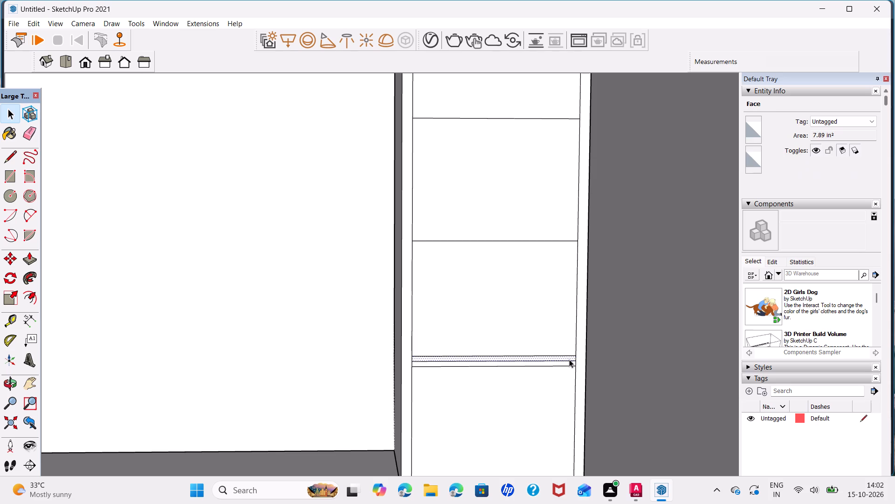
left_click(569, 359)
key("Delete")
Copy the lowest 1" shelf strip up onto the next divider line and repeat the copy with *2 for the remaining divider.
left_click(569, 359)
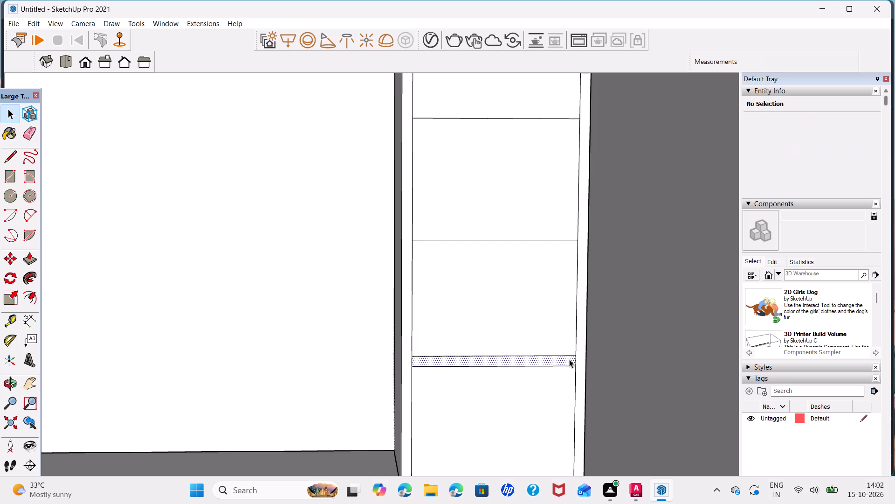
scroll(572, 361, "up", 6)
key("m")
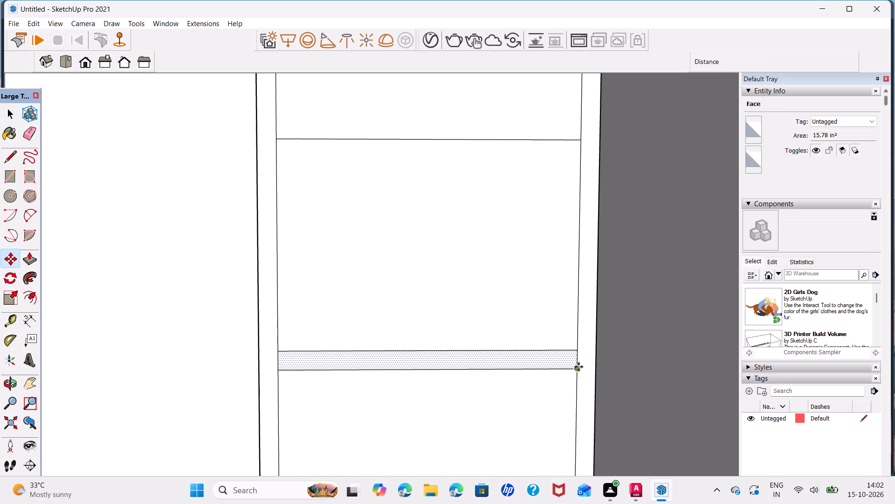
left_click(577, 360)
scroll(554, 239, "down", 5)
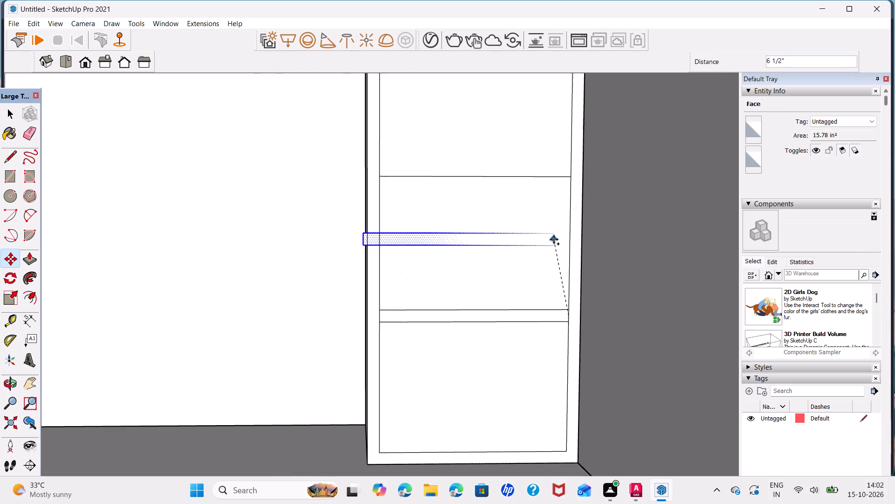
middle_click_drag(554, 239, 576, 427, "shift")
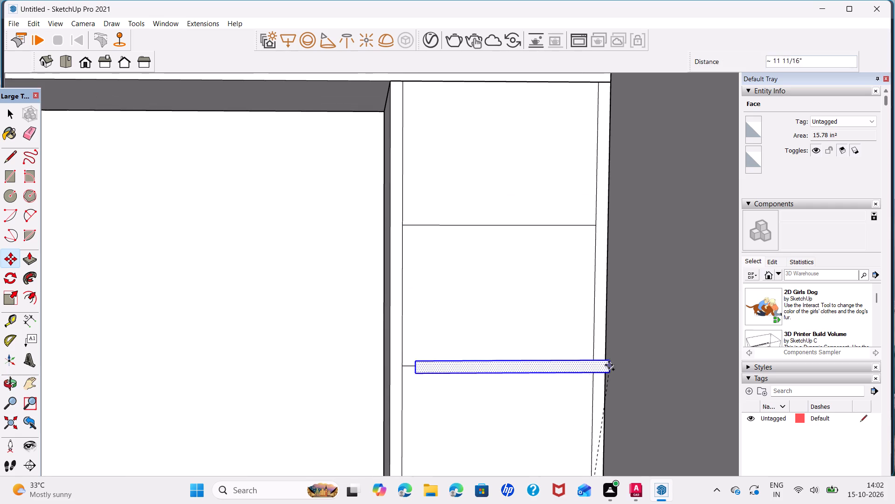
left_click(593, 365)
scroll(593, 365, "down", 1)
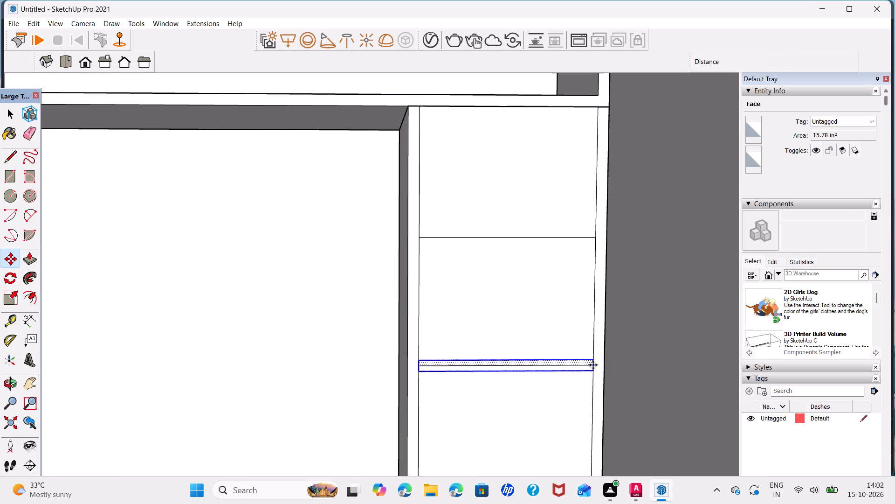
scroll(593, 365, "down", 1)
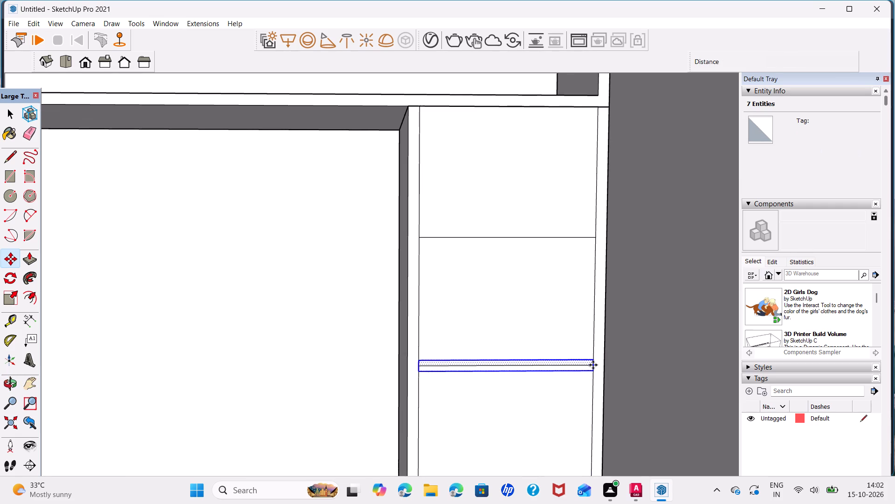
type("*2")
key("Return")
key("space")
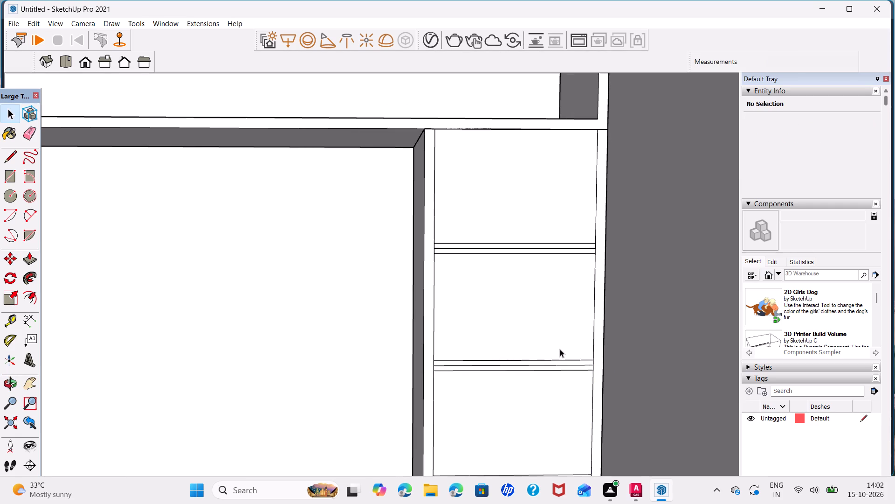
Delete the original divider lines running through the middle of the two upper shelf strips.
left_click(568, 366)
key("Delete")
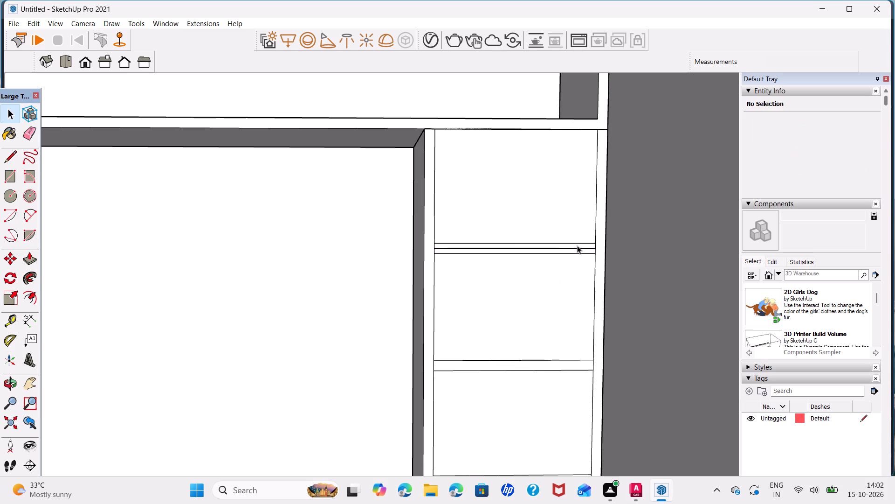
left_click(581, 247)
key("Delete")
Delete the short vertical edges at both ends of the top and lowest shelf strips and at the middle strip's left end.
scroll(552, 371, "down", 1)
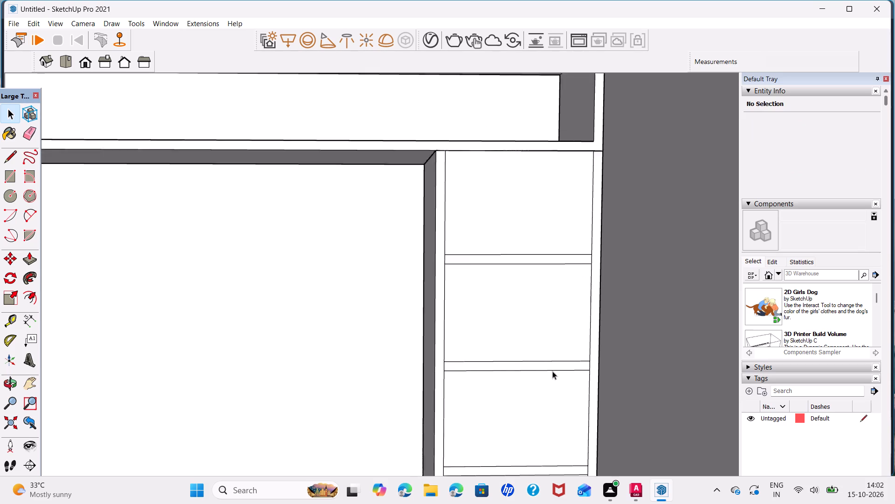
scroll(552, 371, "down", 1)
scroll(455, 269, "up", 3)
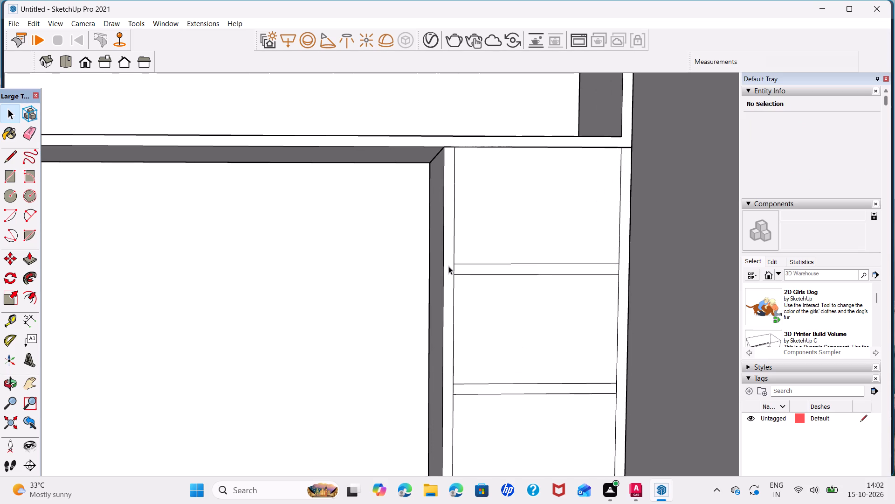
left_click(453, 265)
key("Delete")
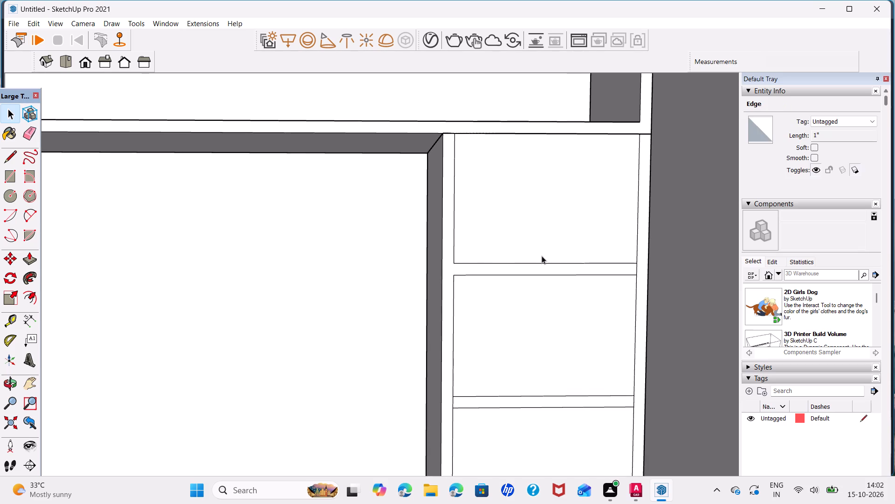
left_click(637, 266)
key("Delete")
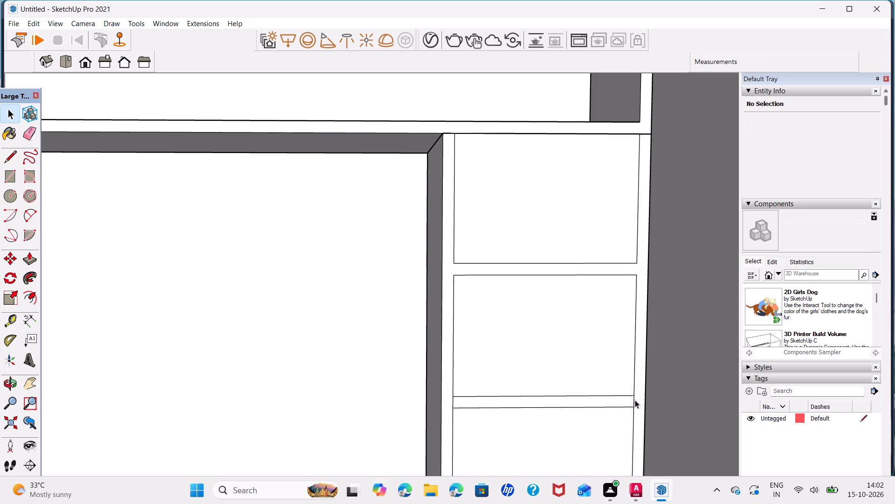
left_click(633, 401)
left_click(452, 400)
key("Delete")
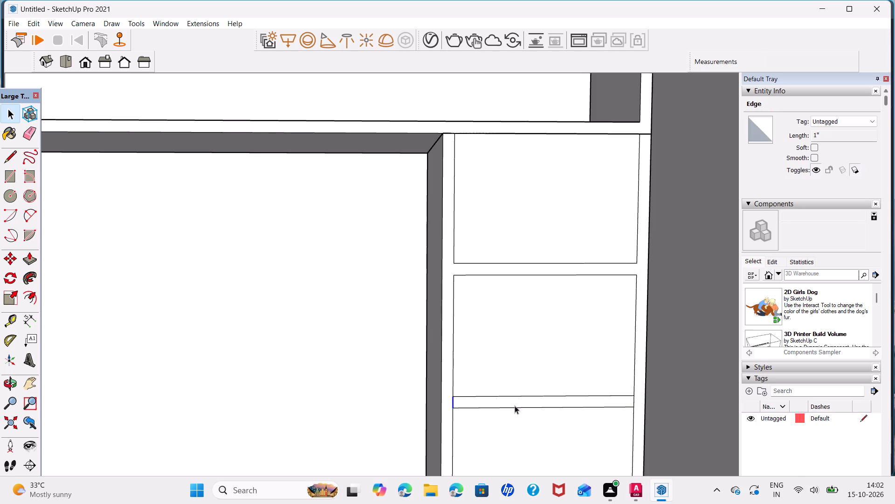
scroll(517, 403, "down", 2)
middle_click_drag(526, 414, 503, 208, "shift")
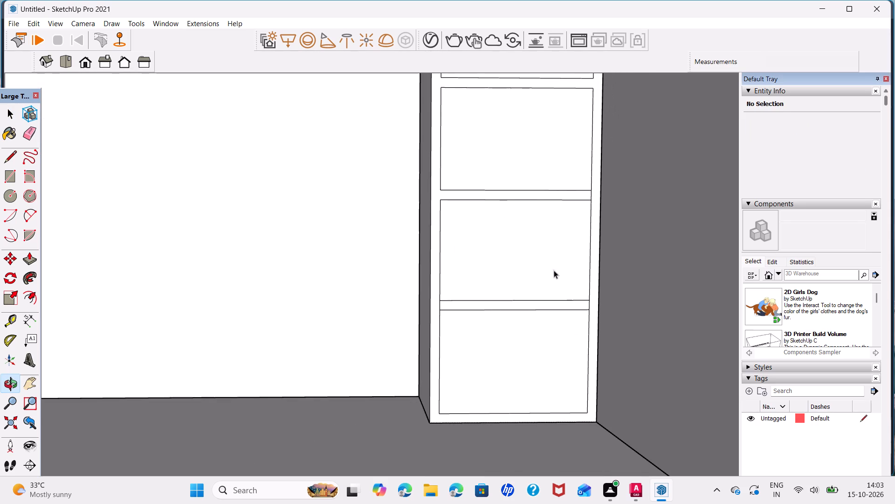
scroll(596, 303, "up", 1)
left_click(589, 307)
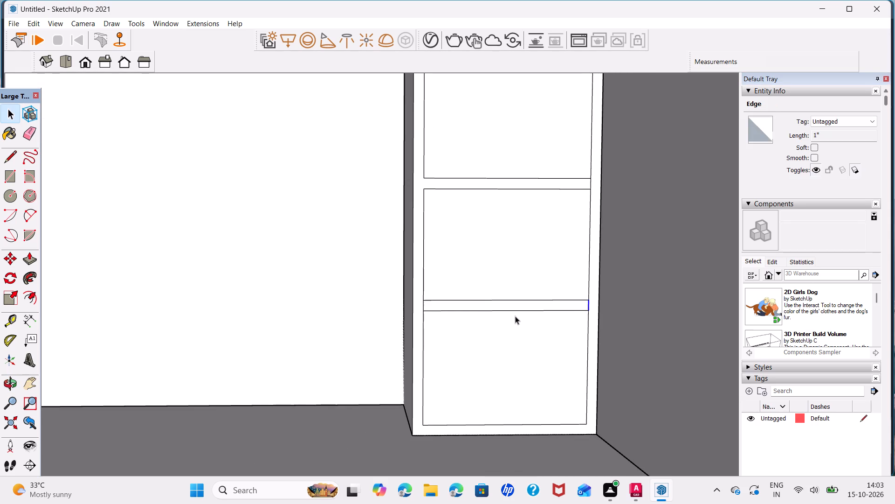
key("Delete")
left_click(424, 304)
key("Delete")
Push all four compartment faces of the corner unit back 1' to hollow out the open shelves.
left_click(468, 349)
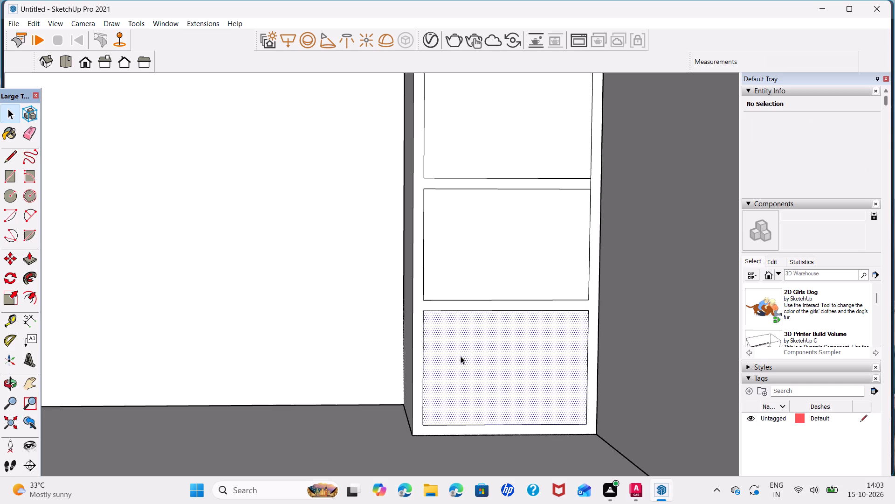
key("p")
left_click(498, 386)
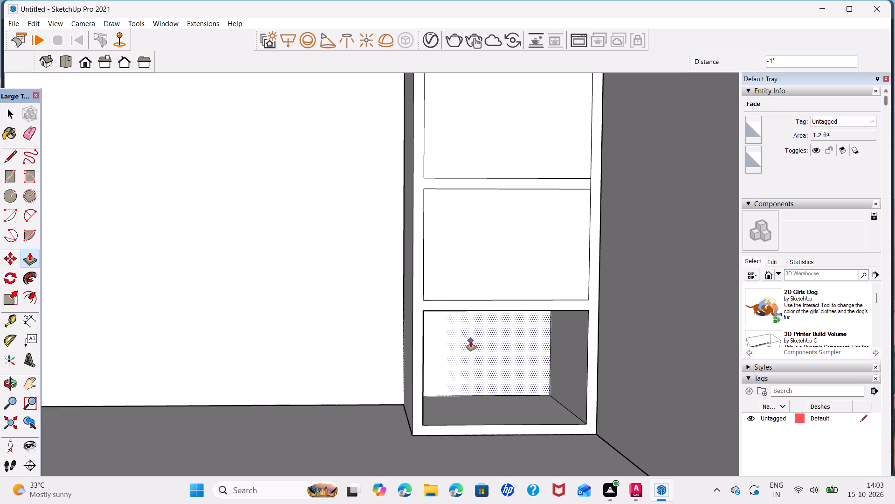
left_click(471, 341)
double_click(484, 228)
double_click(482, 150)
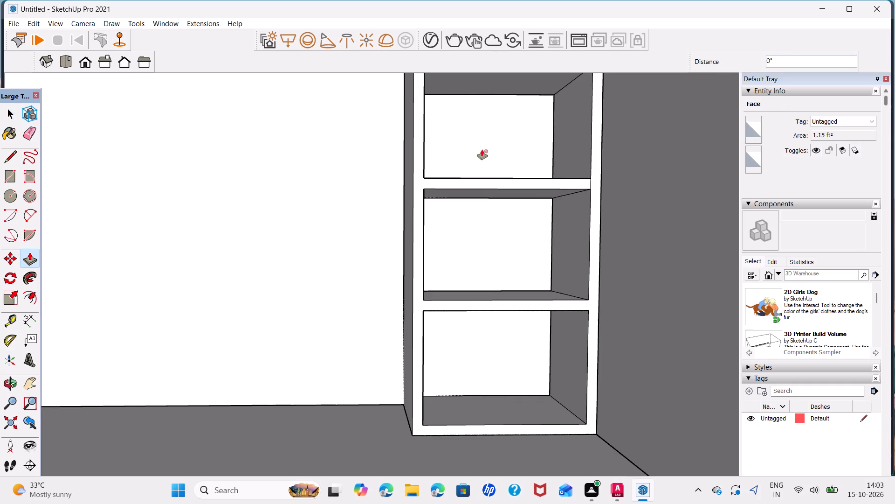
scroll(482, 150, "down", 1)
middle_click_drag(483, 150, 500, 325)
double_click(533, 230)
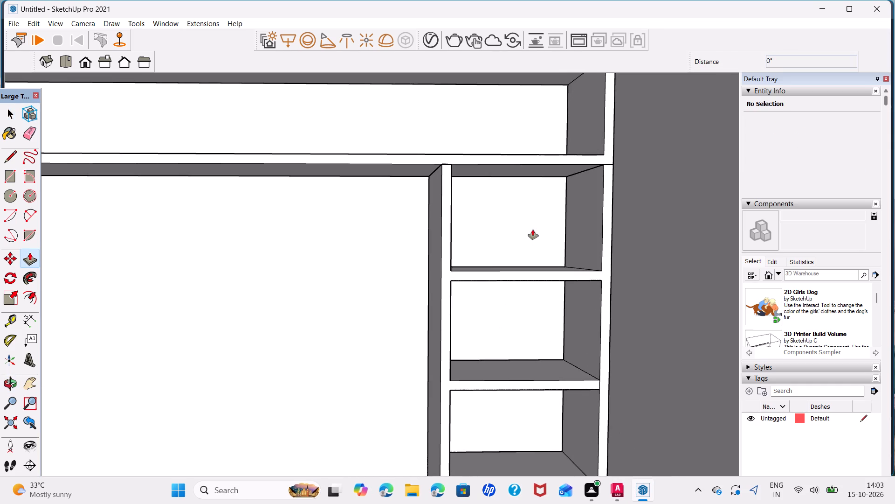
key("space")
Examine the whole room from several angles, including the corner shelf unit, wall cabinets, counter and window wall.
scroll(560, 282, "down", 12)
middle_click_drag(558, 325, 538, 325)
scroll(538, 325, "down", 2)
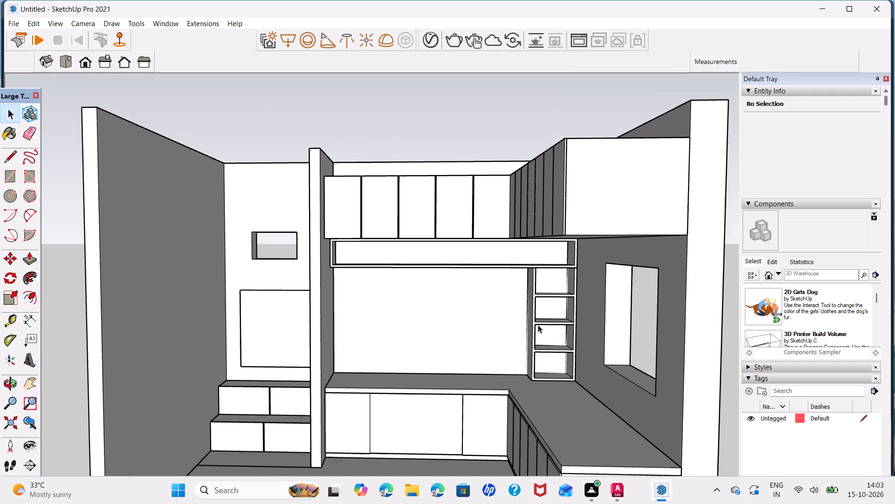
middle_click_drag(548, 353, 622, 372)
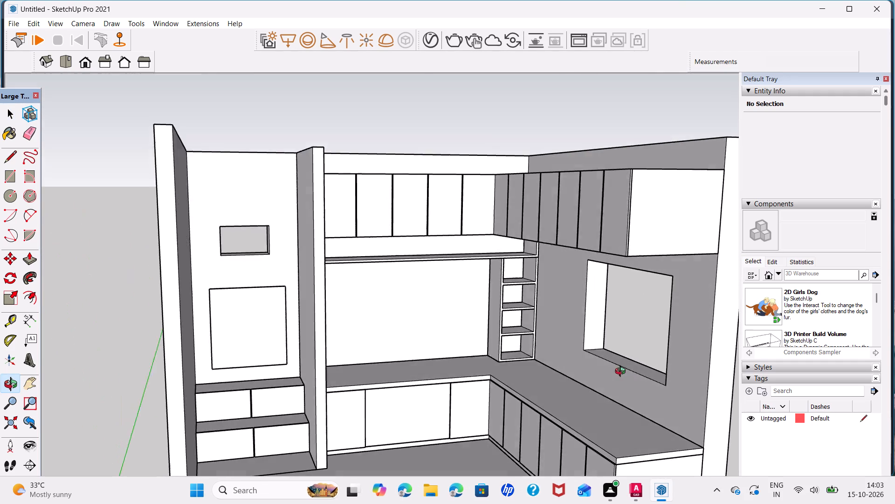
middle_click_drag(622, 372, 616, 369)
scroll(597, 378, "down", 3)
middle_click_drag(594, 388, 565, 390)
middle_click_drag(606, 393, 607, 392)
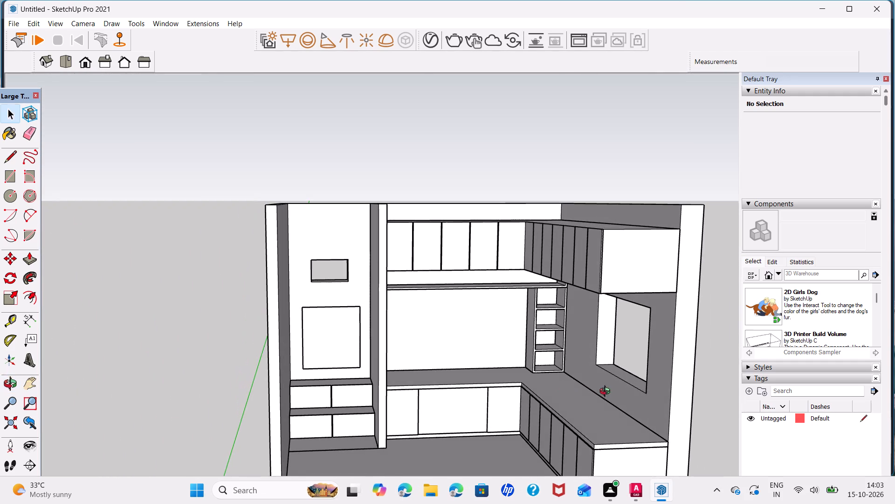
middle_click_drag(607, 392, 580, 348)
scroll(463, 324, "up", 2)
middle_click_drag(496, 329, 477, 316)
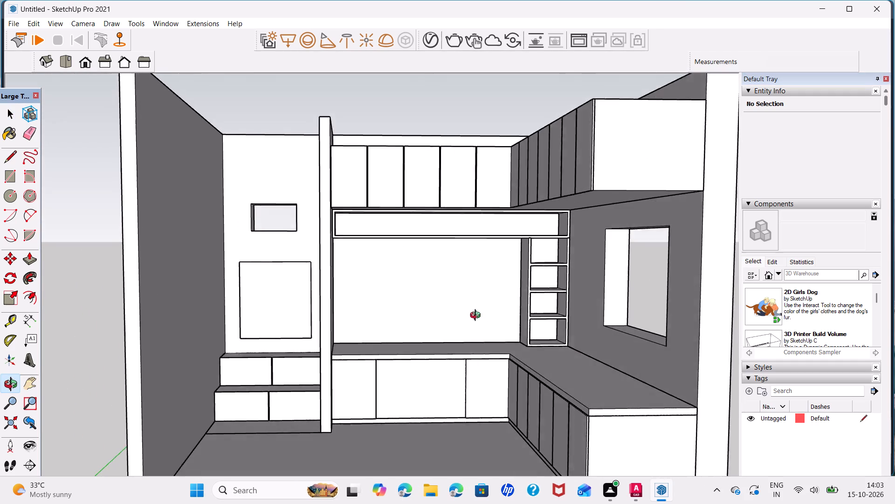
middle_click_drag(477, 316, 473, 220)
scroll(469, 290, "down", 2)
middle_click_drag(467, 295, 455, 374)
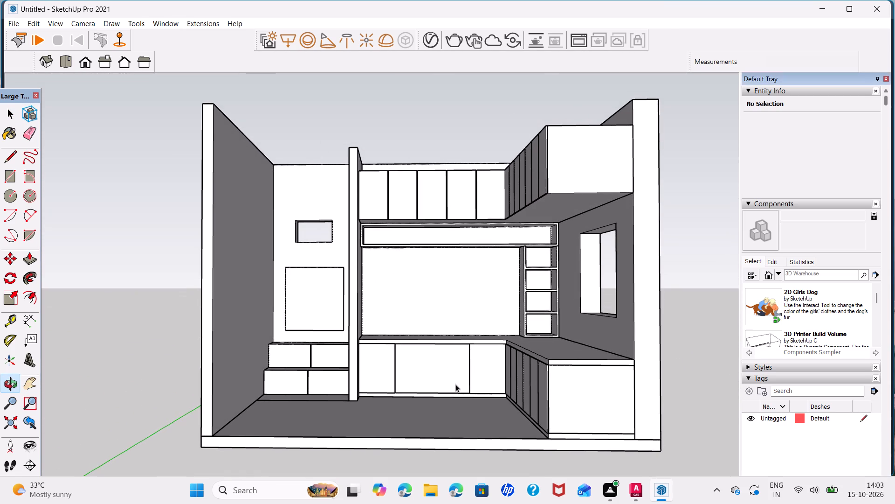
scroll(511, 225, "up", 2)
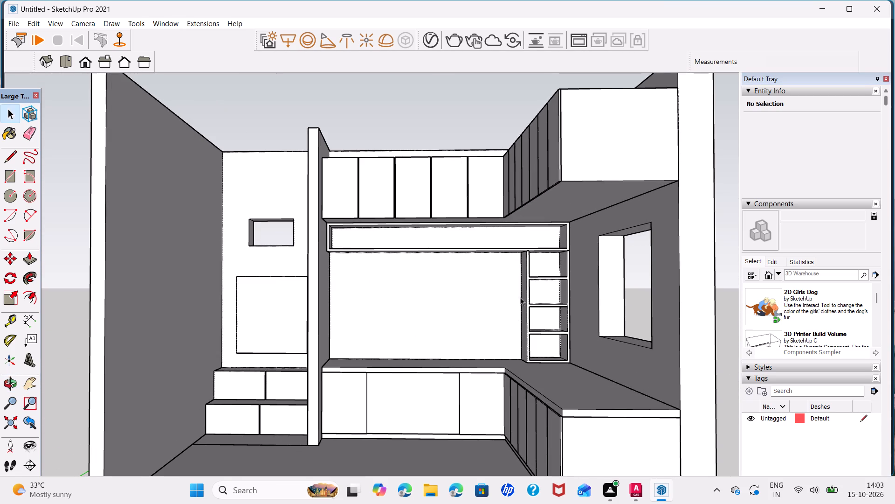
middle_click_drag(501, 412, 697, 412)
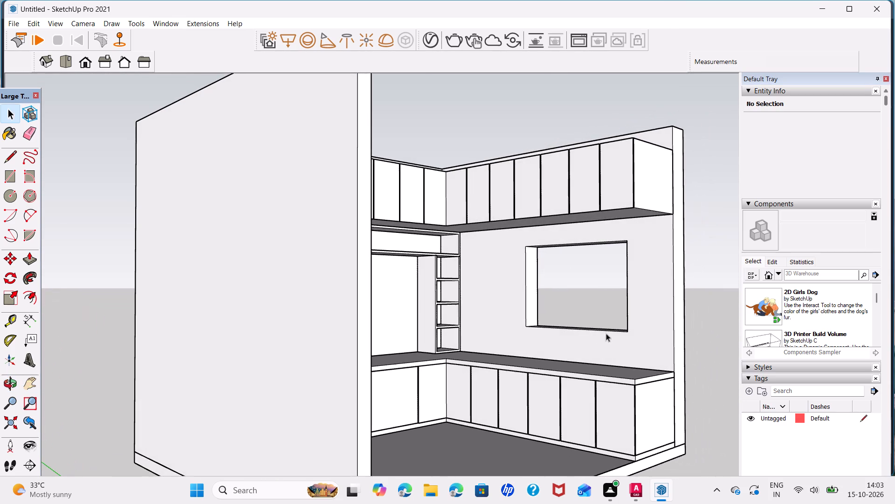
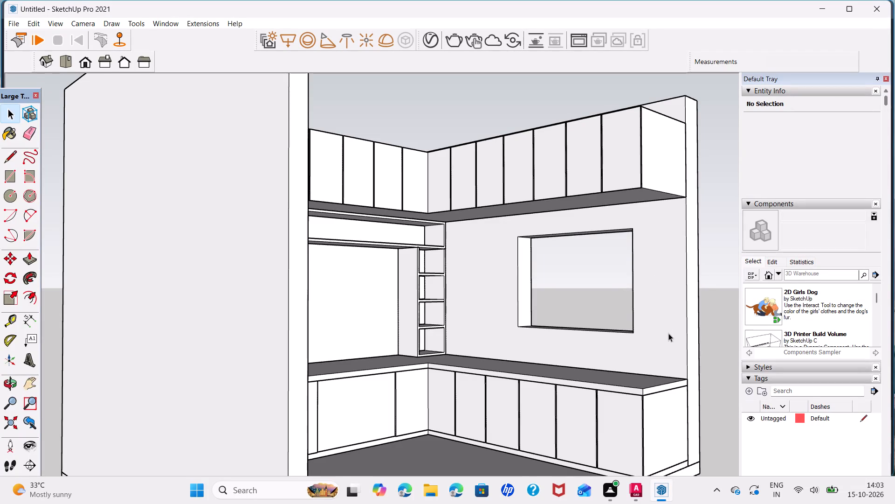
Draw a rectangle about 4' 10 15/16" by 1' 6 3/8" on the window wall's free end, between the wall cabinets and the counter.
scroll(644, 333, "up", 1)
middle_click_drag(642, 339, 668, 357)
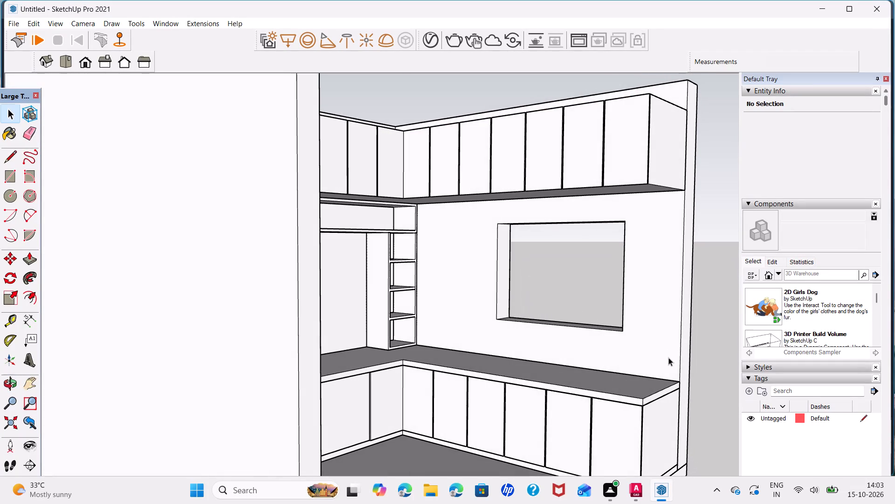
key("r")
scroll(636, 206, "up", 1)
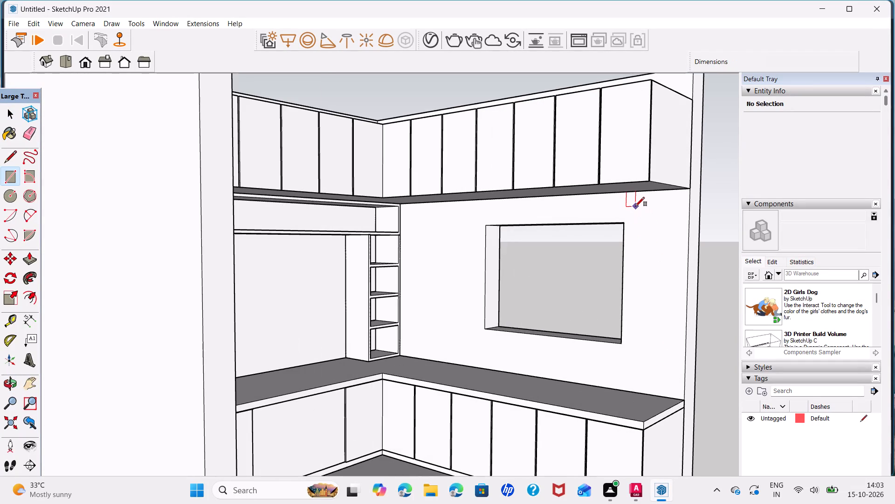
left_click(624, 194)
left_click(685, 403)
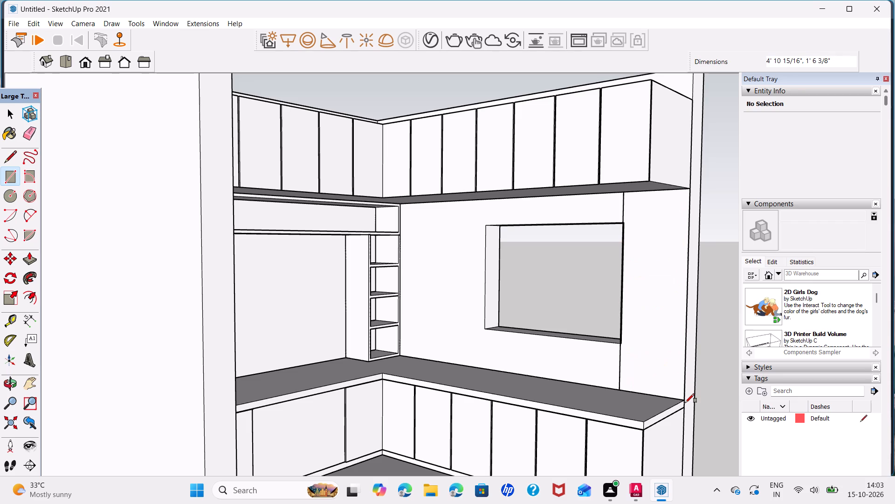
key("space")
Move the rectangle's window-side vertical edge 1" away from the window opening.
scroll(620, 324, "up", 10)
left_click(621, 331)
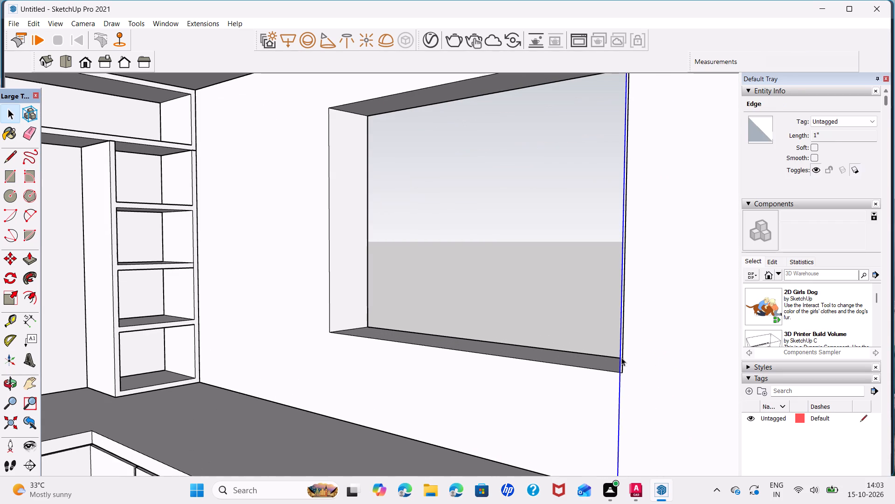
key("m")
left_click(619, 373)
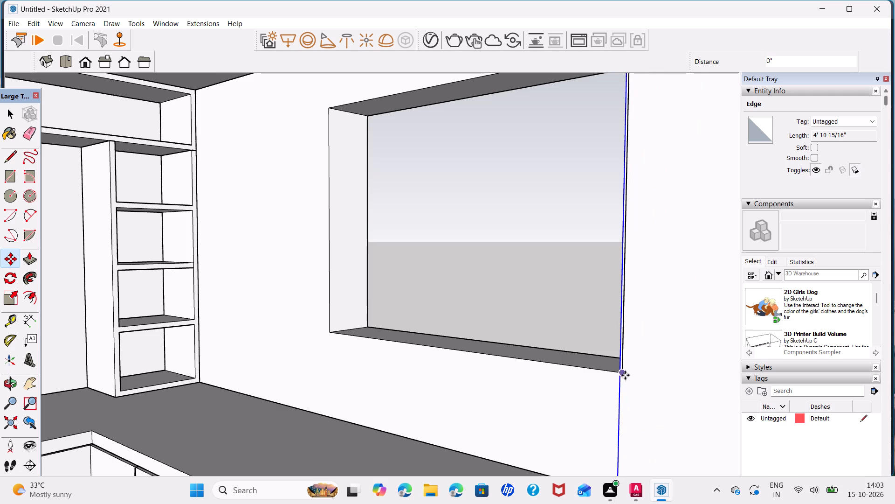
scroll(623, 372, "up", 3)
middle_click_drag(626, 378, 692, 369)
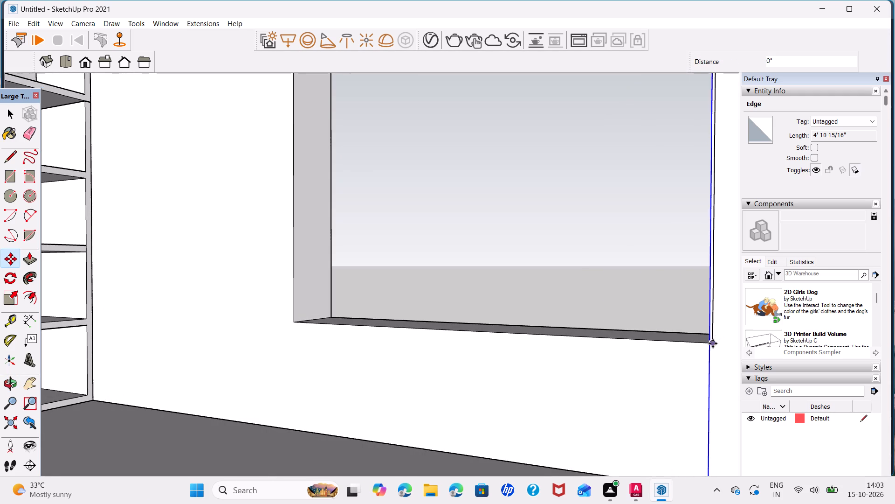
key("space")
scroll(684, 376, "down", 6)
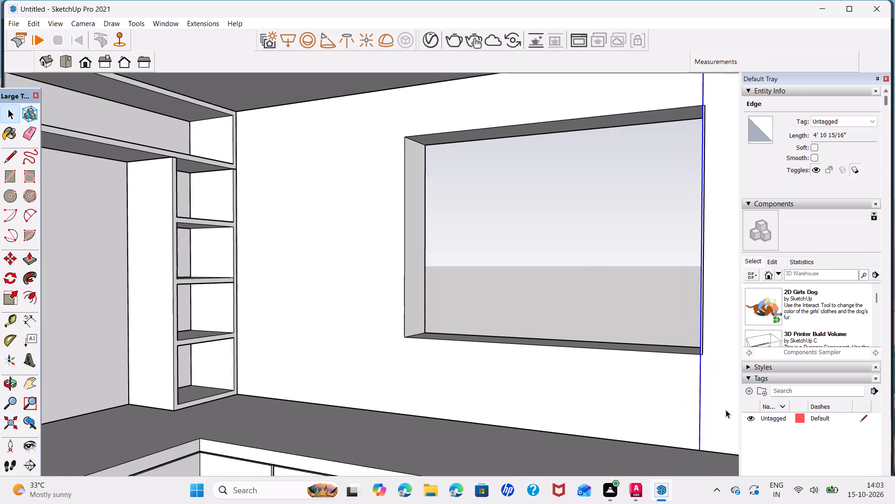
middle_click_drag(707, 388, 686, 352)
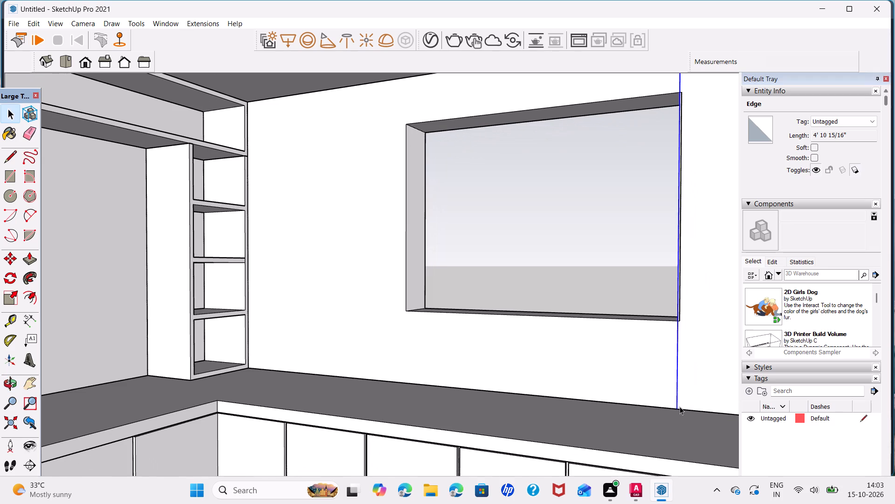
key("m")
left_click(675, 407)
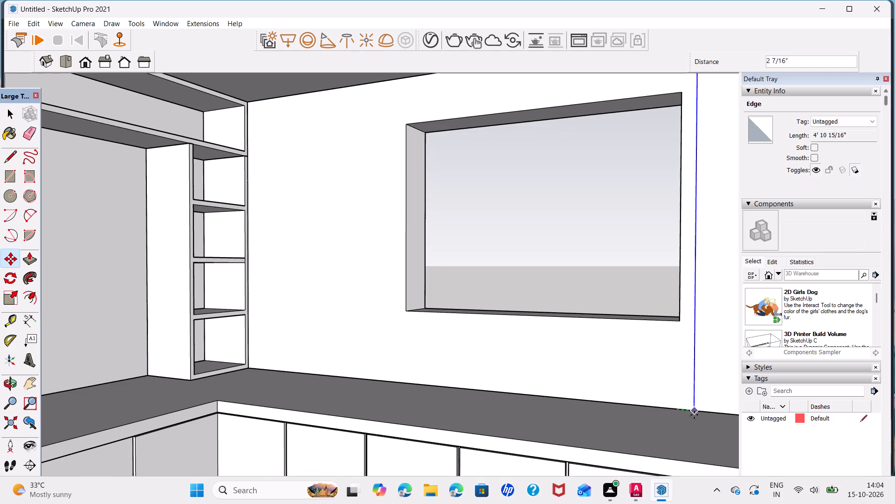
left_click(689, 412)
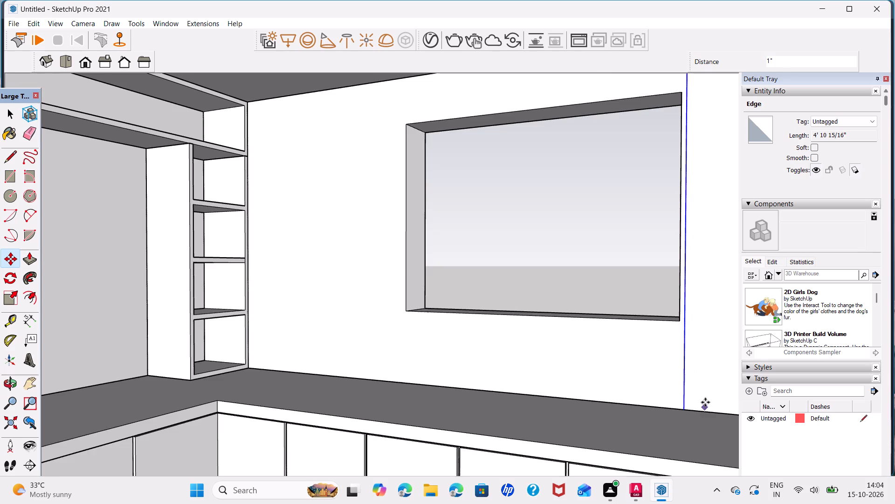
scroll(706, 392, "down", 5)
key("space")
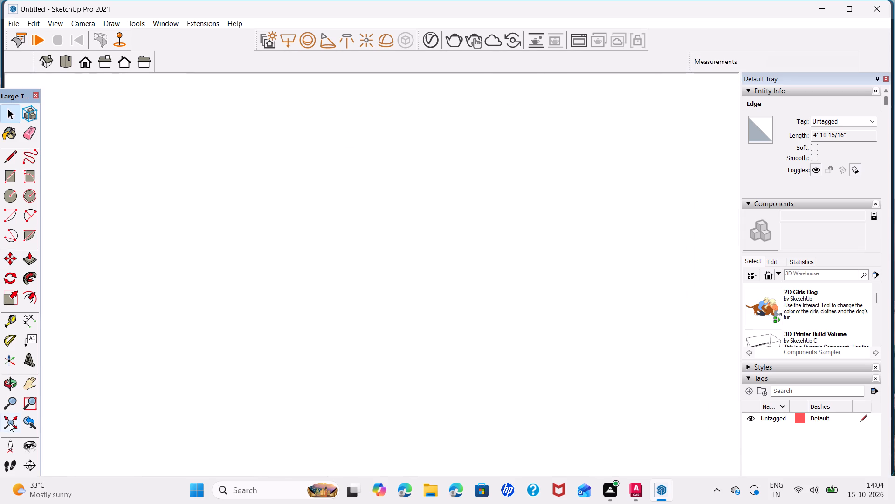
Pull the narrow wall strip beside the window out 2' 6 1/2", flush with the wall cabinets' front.
left_click(10, 423)
scroll(217, 242, "up", 12)
left_click(229, 254)
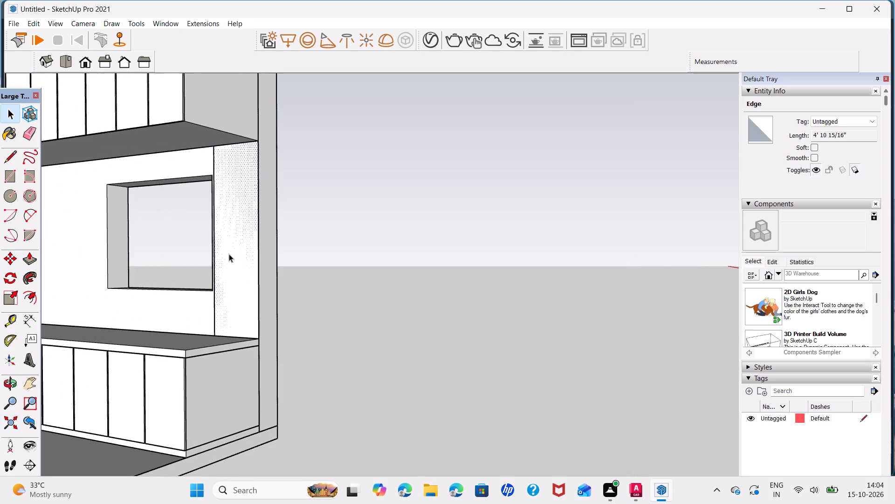
key("p")
left_click(229, 254)
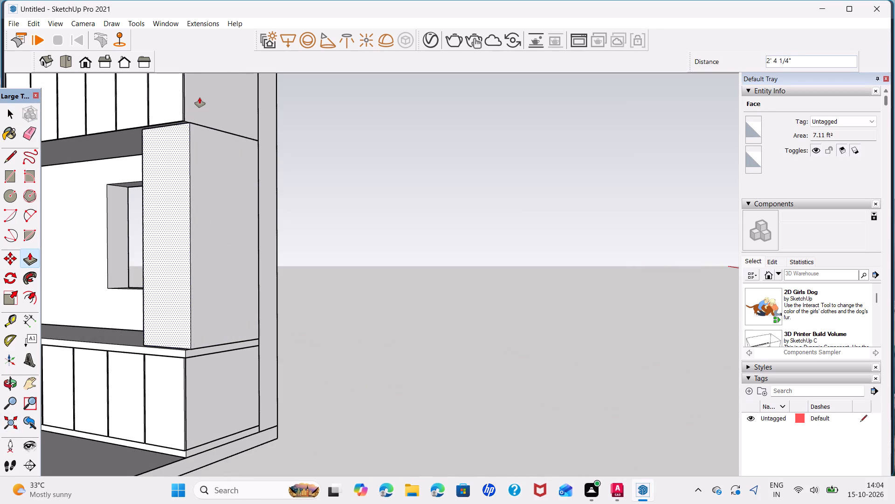
scroll(186, 123, "up", 4)
left_click(186, 123)
left_click(202, 243)
key("space")
scroll(164, 290, "down", 5)
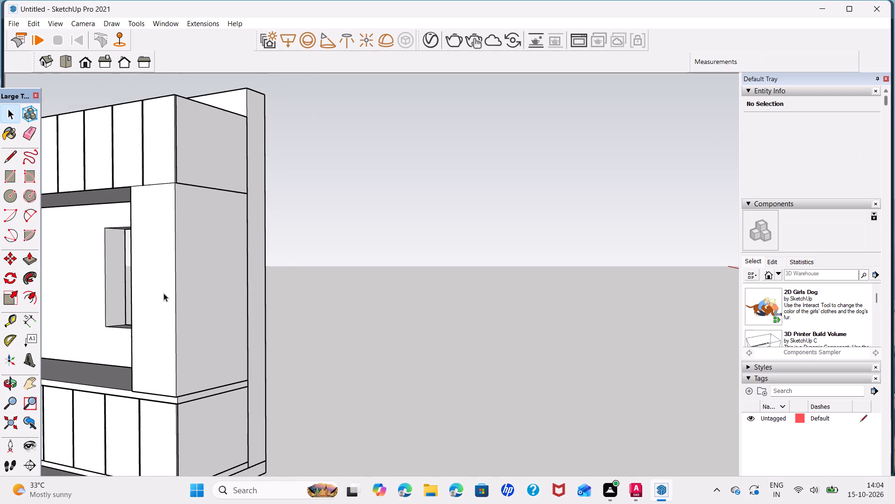
Select all connected geometry of the open corner shelf unit and make it a group.
middle_click_drag(168, 313, 259, 288)
scroll(179, 301, "down", 3)
double_click(179, 310)
scroll(210, 298, "down", 7)
middle_click_drag(210, 298, 111, 299)
triple_click(138, 301)
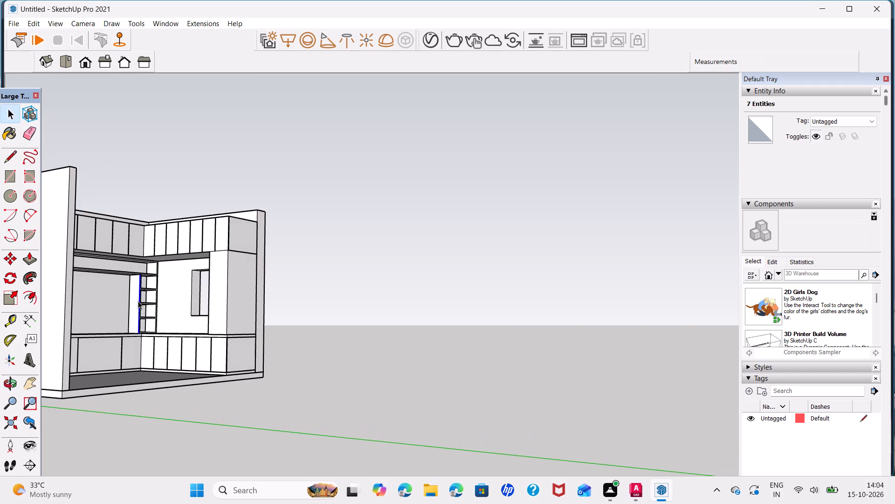
right_click(138, 301)
left_click(181, 183)
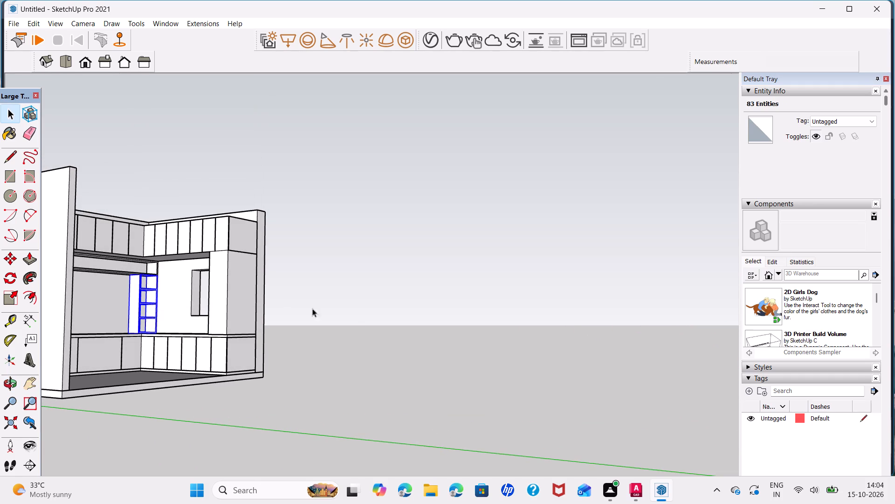
left_click(353, 317)
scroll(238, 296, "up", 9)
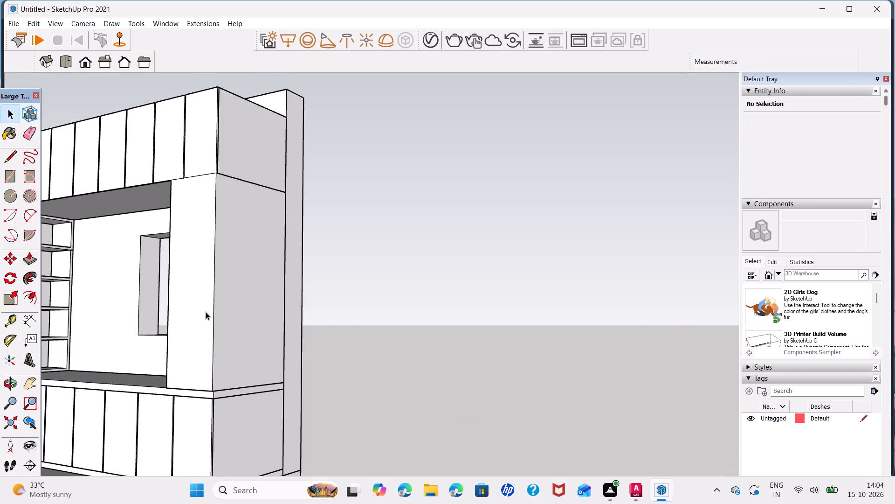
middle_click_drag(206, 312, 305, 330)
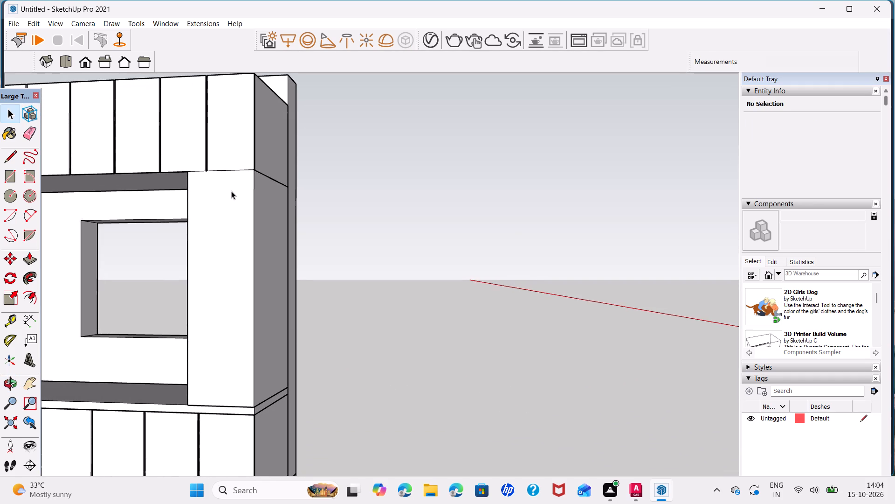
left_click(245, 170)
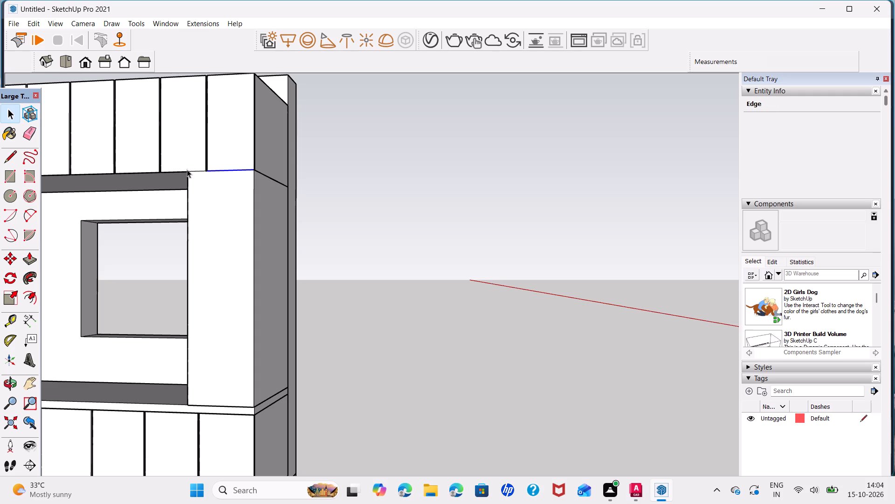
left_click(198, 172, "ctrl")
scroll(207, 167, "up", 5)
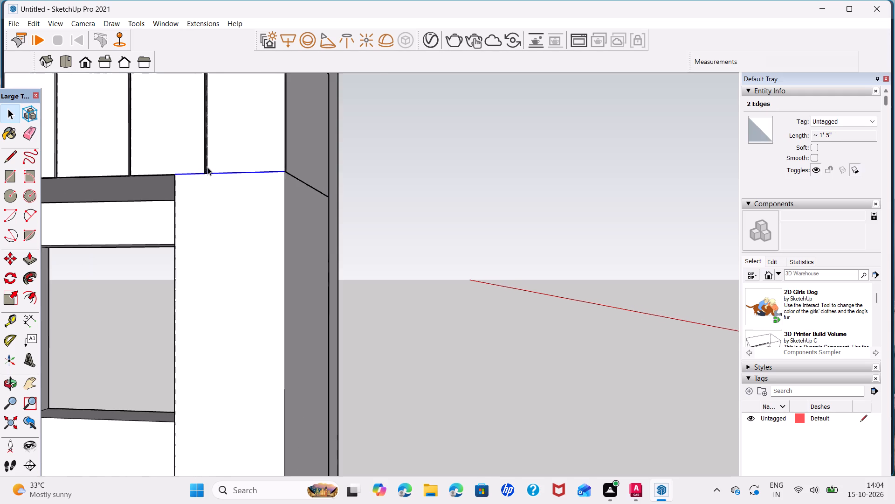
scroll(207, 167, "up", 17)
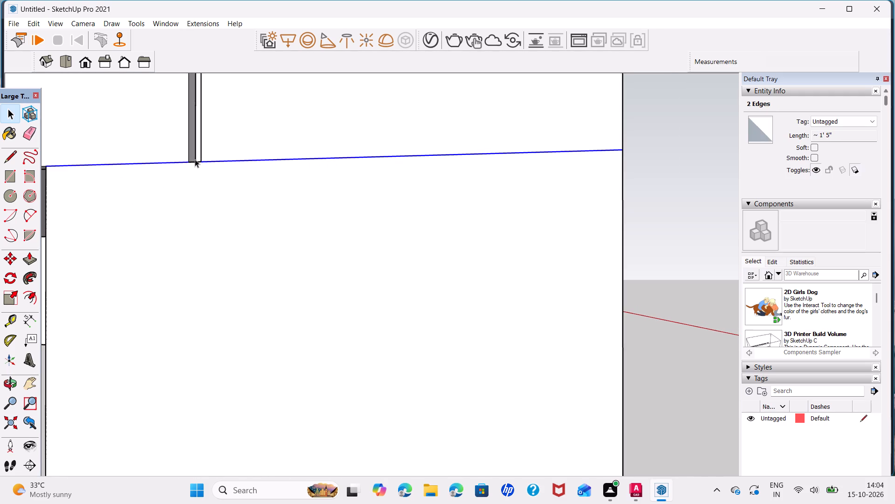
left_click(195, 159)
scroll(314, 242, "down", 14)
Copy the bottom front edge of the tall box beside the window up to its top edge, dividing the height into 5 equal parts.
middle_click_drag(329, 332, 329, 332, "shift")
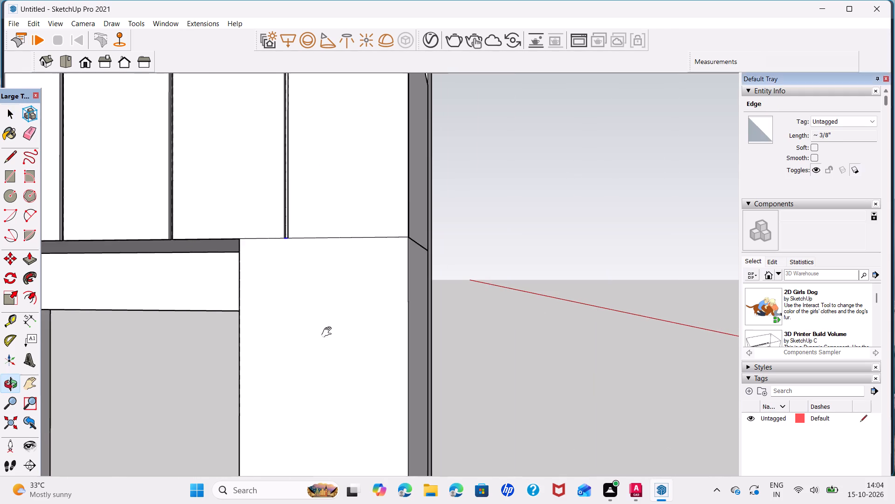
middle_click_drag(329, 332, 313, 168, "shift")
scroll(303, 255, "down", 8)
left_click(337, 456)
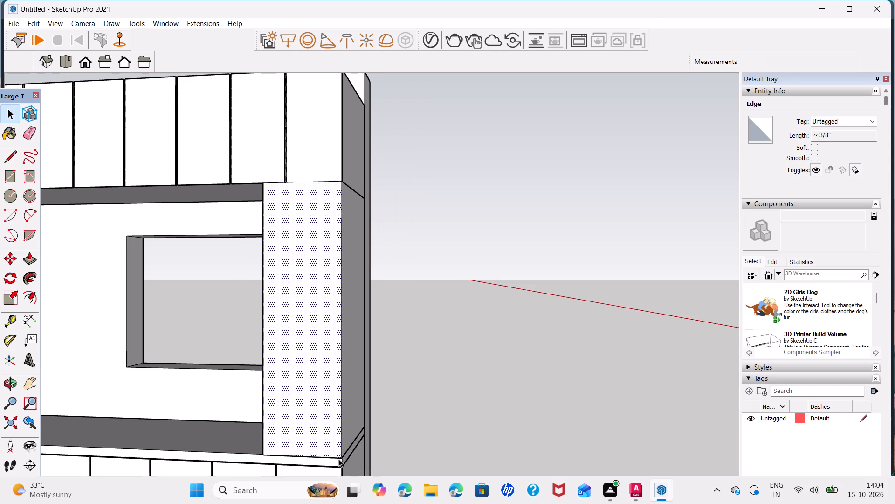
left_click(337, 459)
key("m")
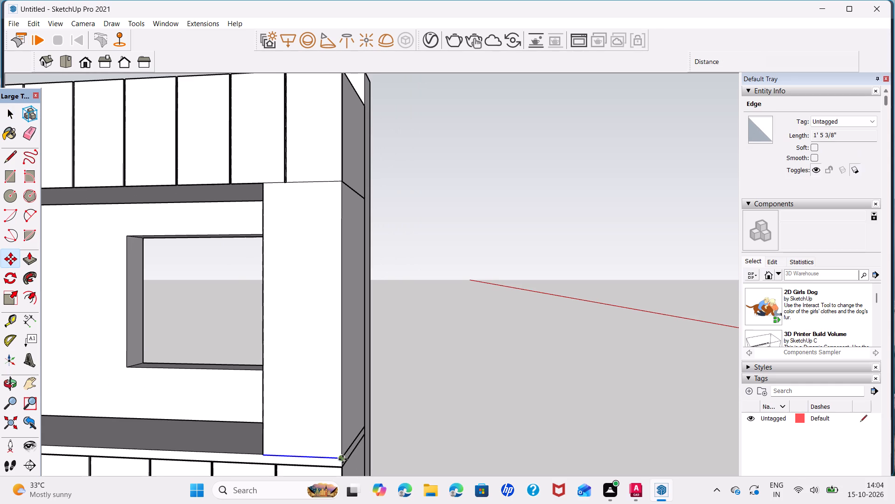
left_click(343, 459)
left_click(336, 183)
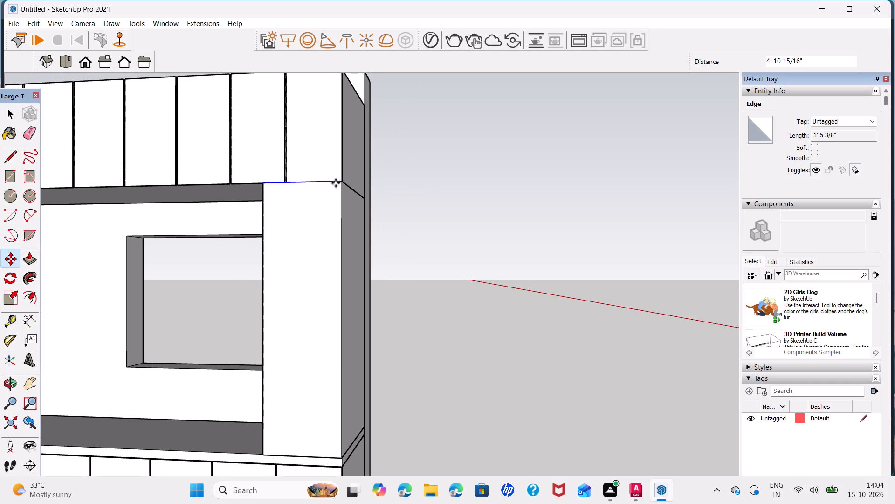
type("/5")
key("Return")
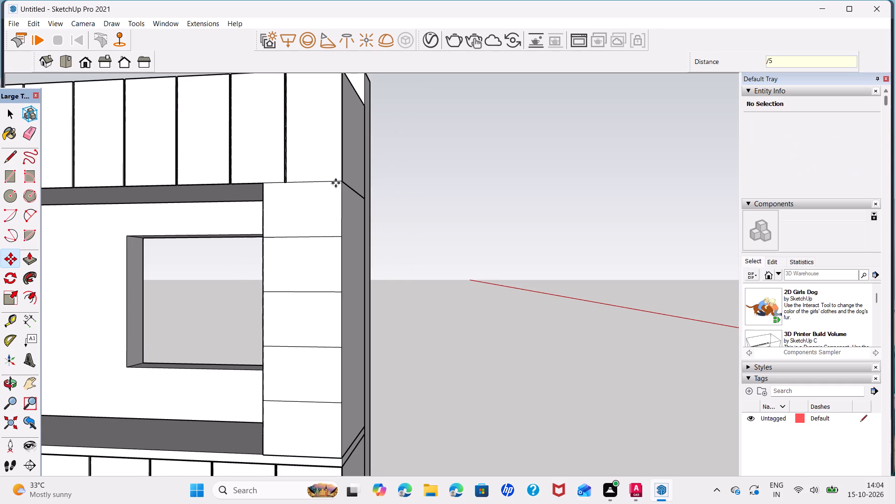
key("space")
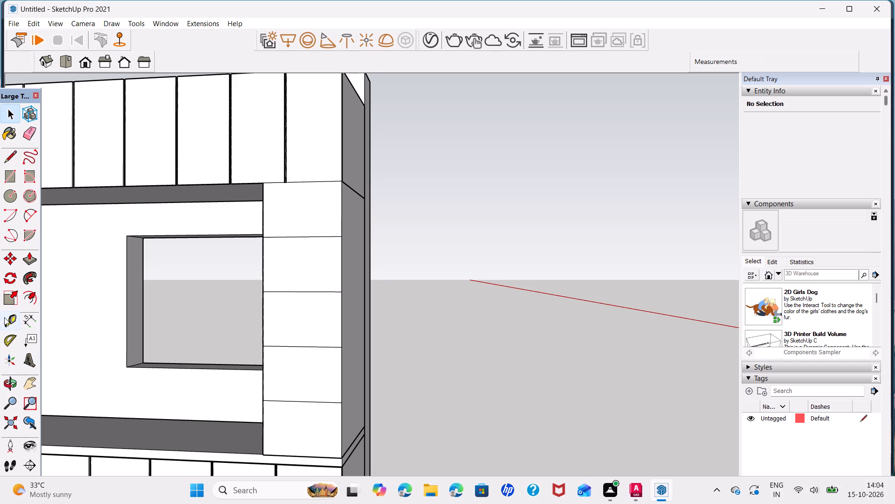
Dimension the height of the top division on the tall box's front.
left_click(29, 318)
left_click(343, 180)
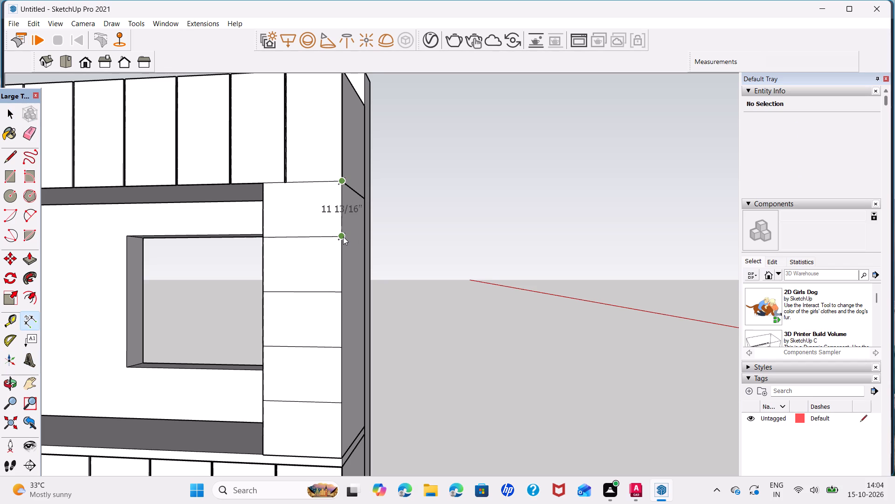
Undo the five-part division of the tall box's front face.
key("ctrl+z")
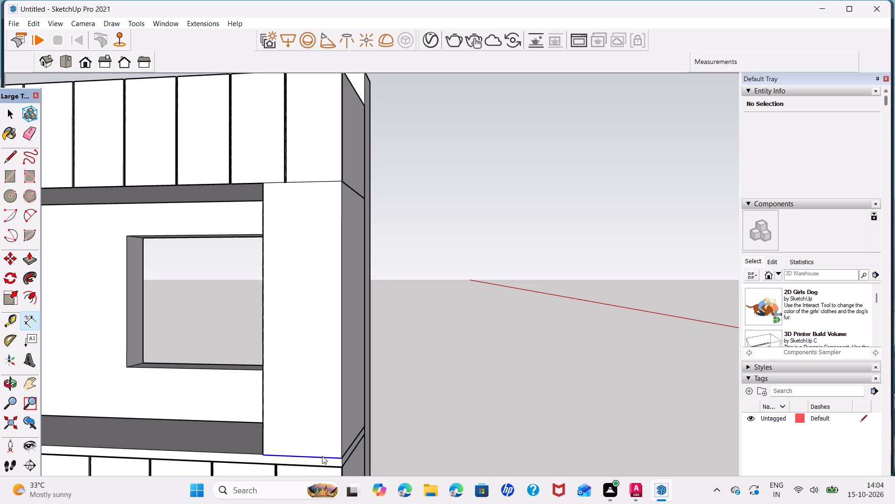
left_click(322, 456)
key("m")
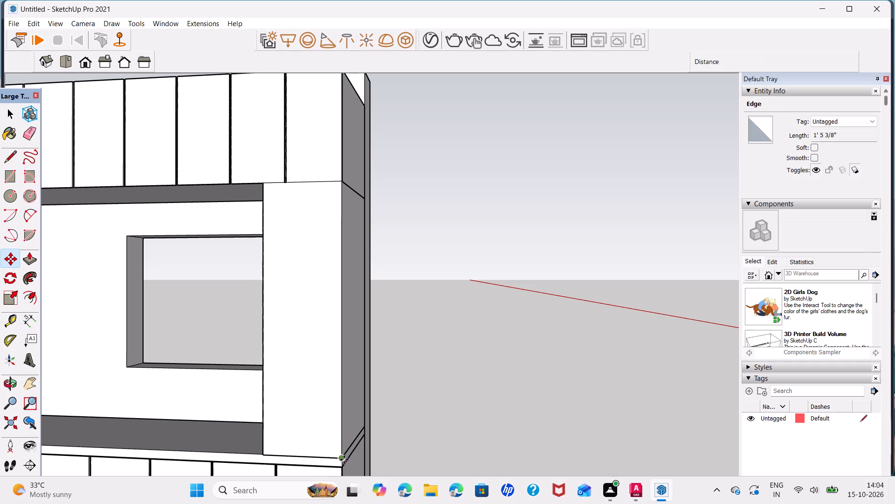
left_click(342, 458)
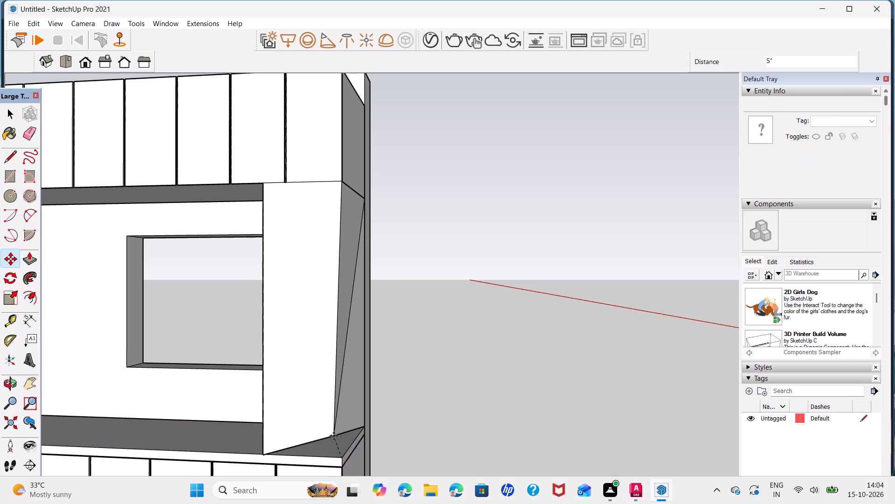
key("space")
Copy the tall box's bottom front edge up to its top edge, dividing the front face into 3 equal parts.
left_click(336, 458)
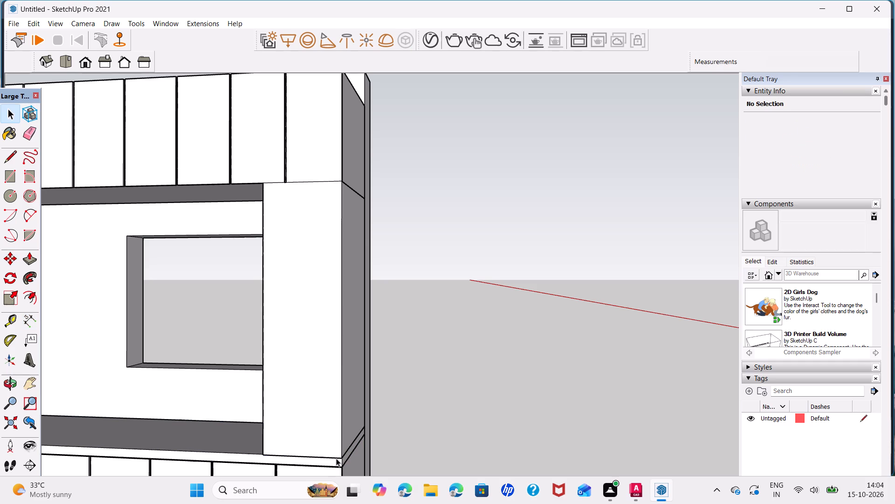
key("m")
left_click(340, 455)
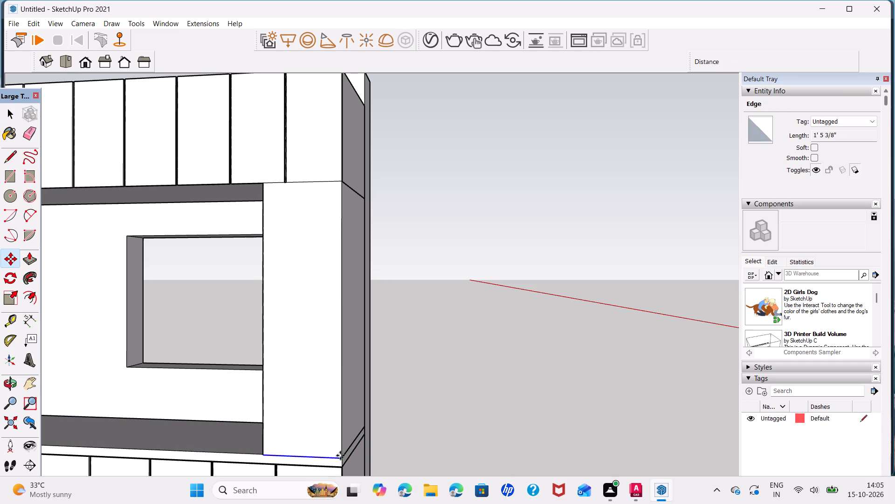
left_click(338, 182)
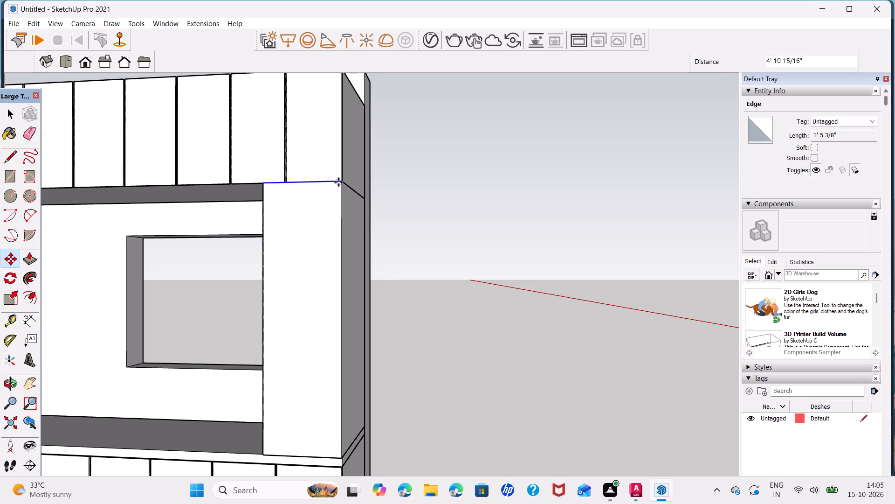
type("/3")
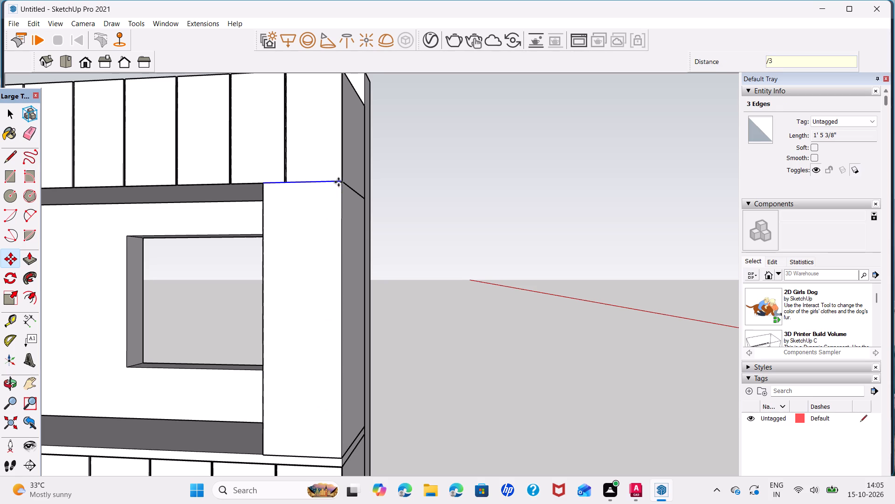
key("Return")
key("space")
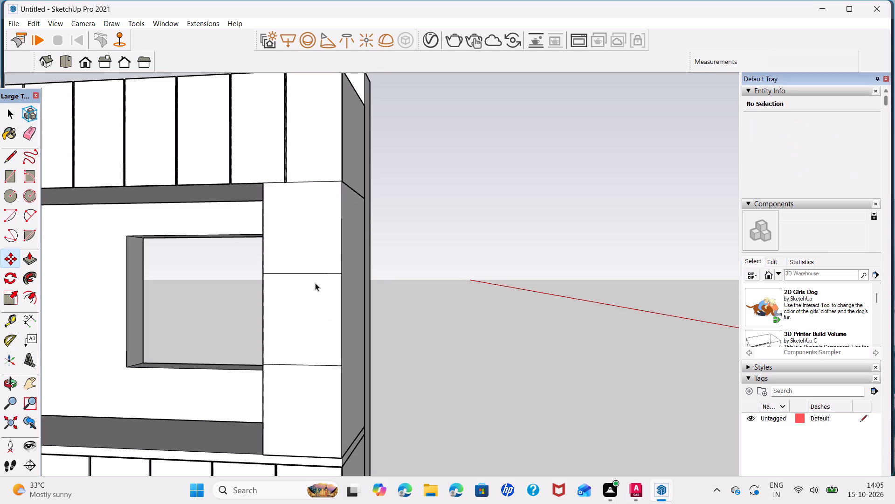
Offset the outline of the tall box's top front division inward by 1".
left_click(325, 269)
left_click(327, 272)
scroll(330, 273, "up", 1)
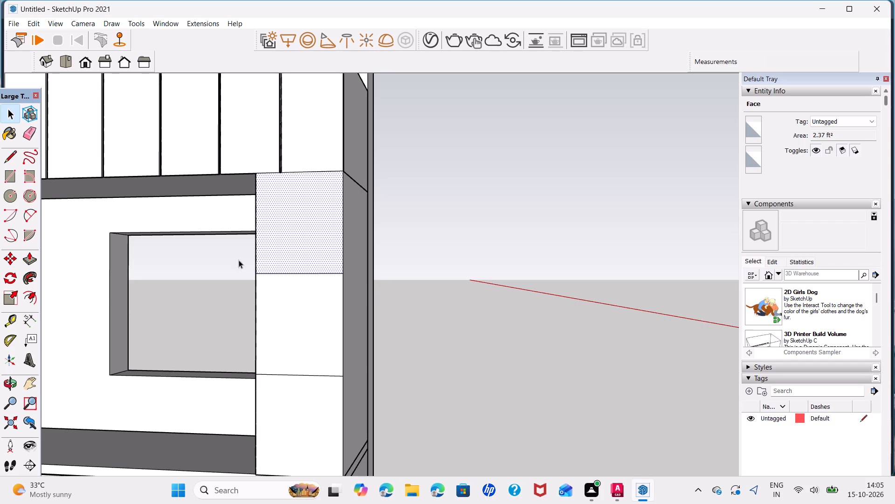
left_click(35, 303)
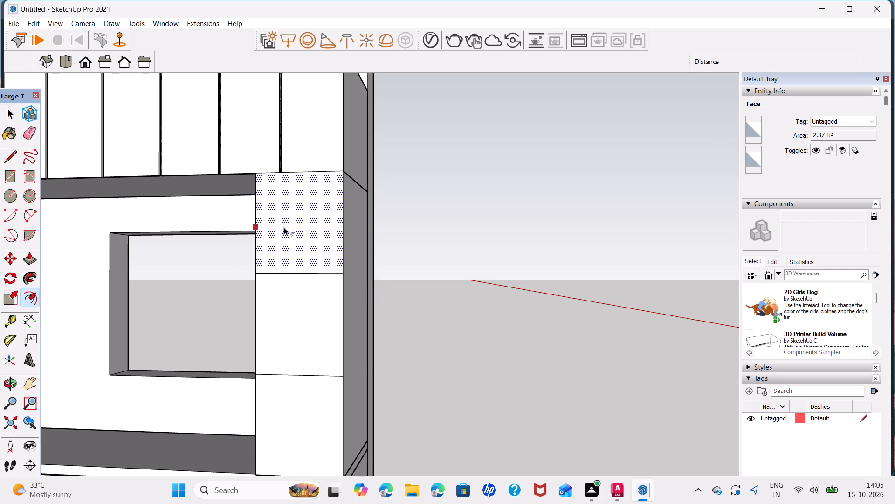
left_click(284, 227)
key("1")
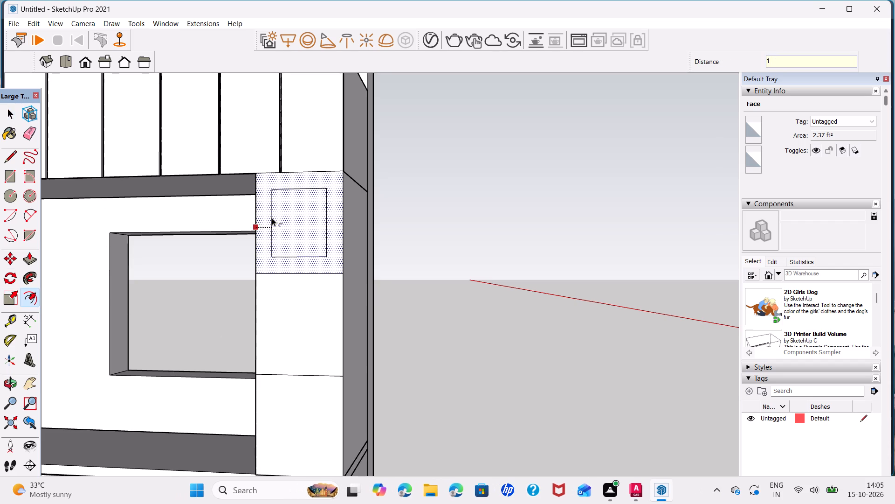
key("Return")
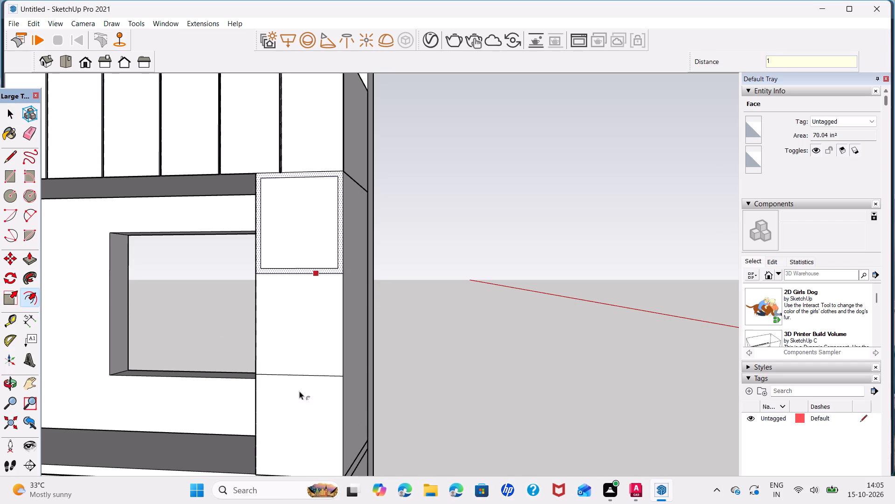
Offset the outline of the tall box's middle front division inward by 1".
key("space")
left_click(271, 337)
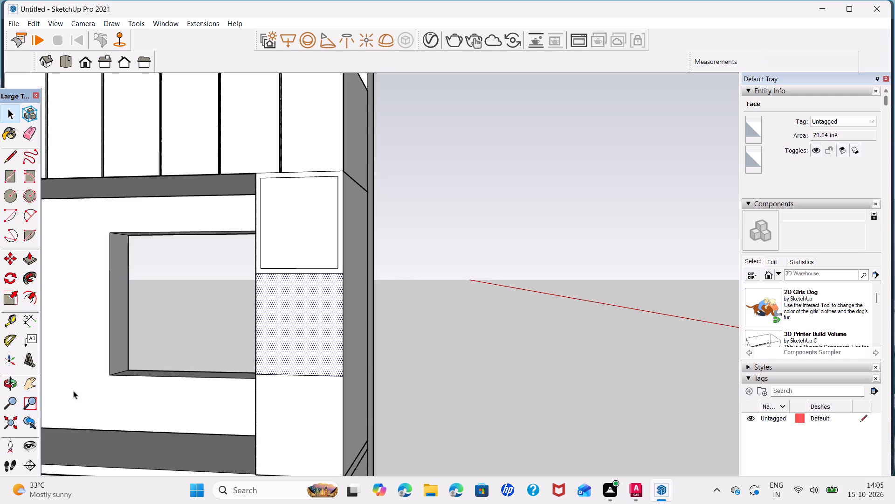
left_click(30, 294)
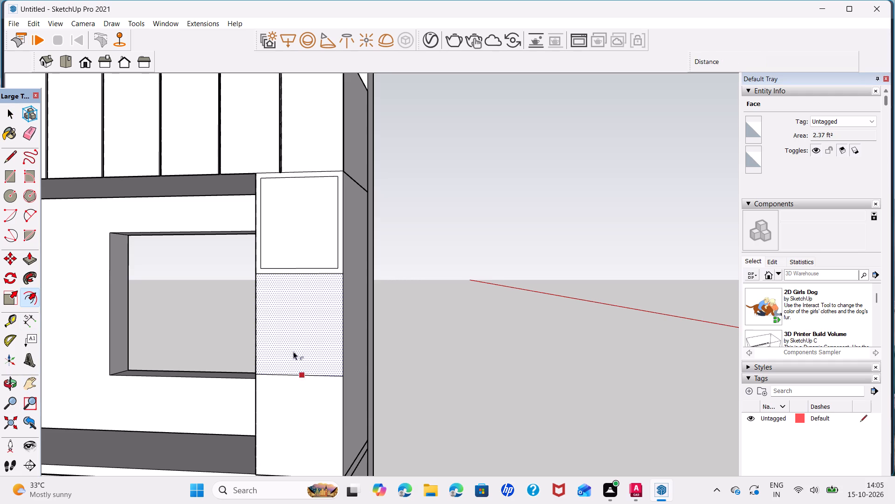
left_click(262, 330)
key("1")
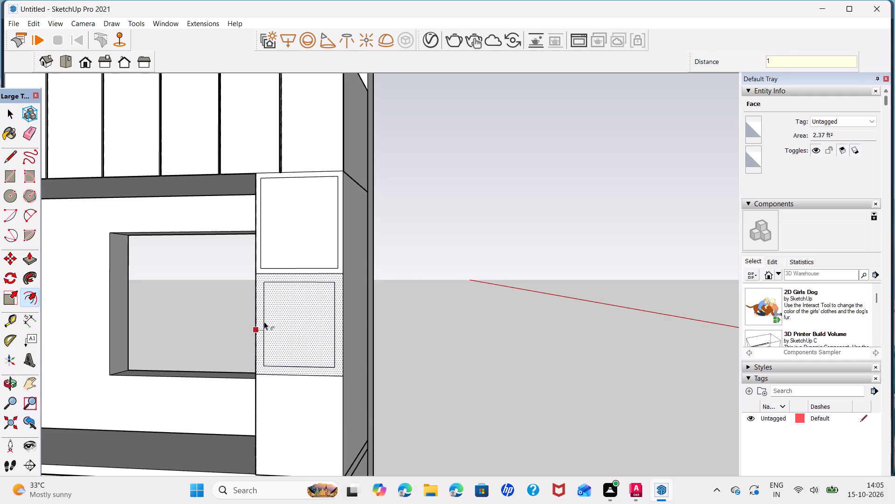
key("Return")
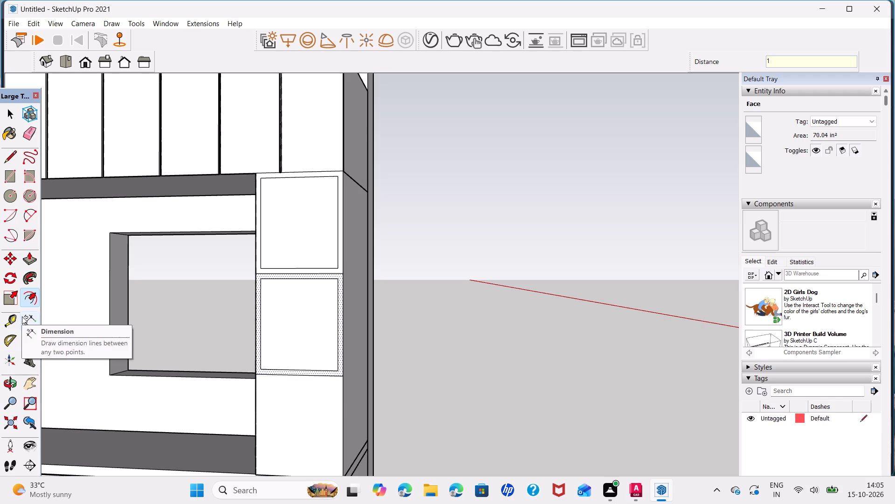
Offset the outline of the tall box's bottom front division inward by 1".
key("space")
left_click(265, 437)
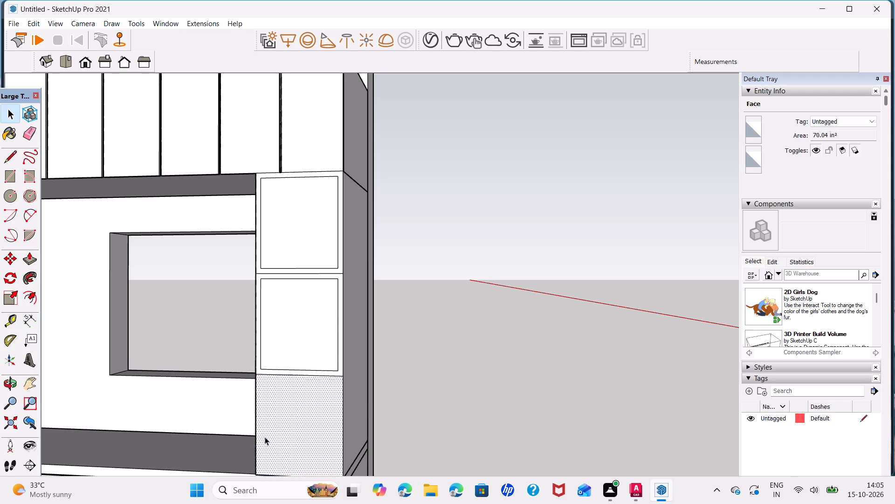
left_click(28, 300)
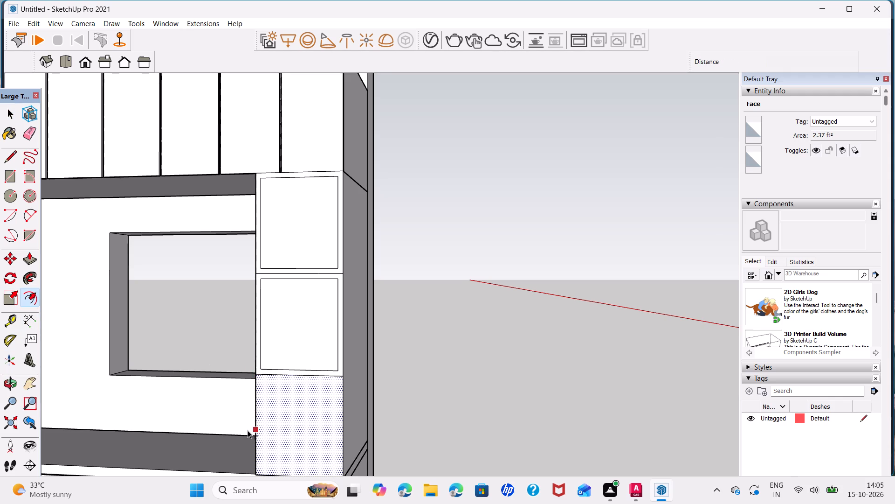
left_click(249, 431)
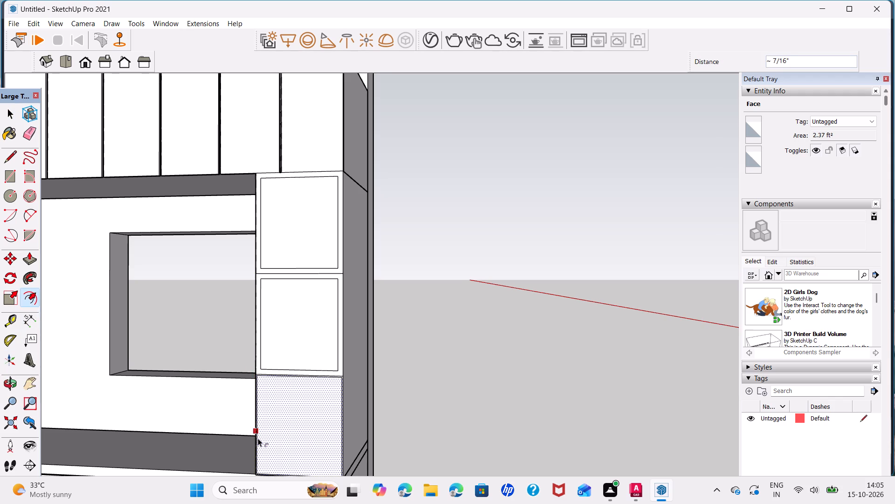
type("1.")
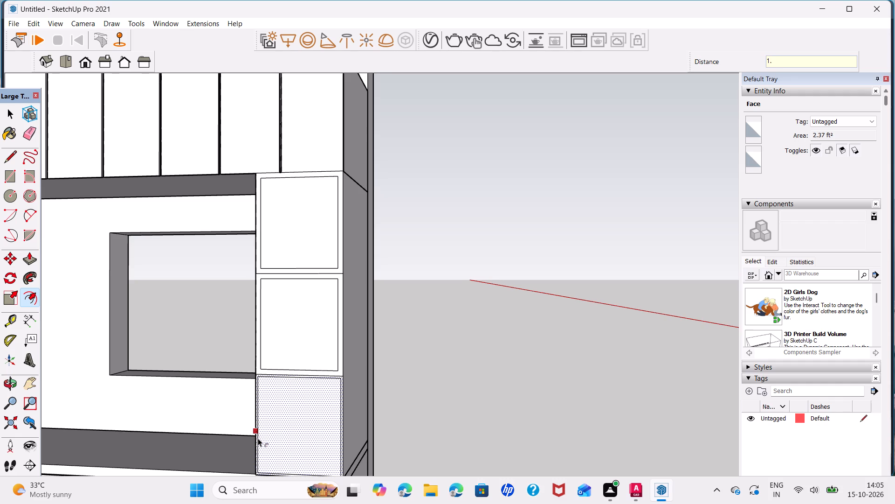
key("BackSpace")
key("Return")
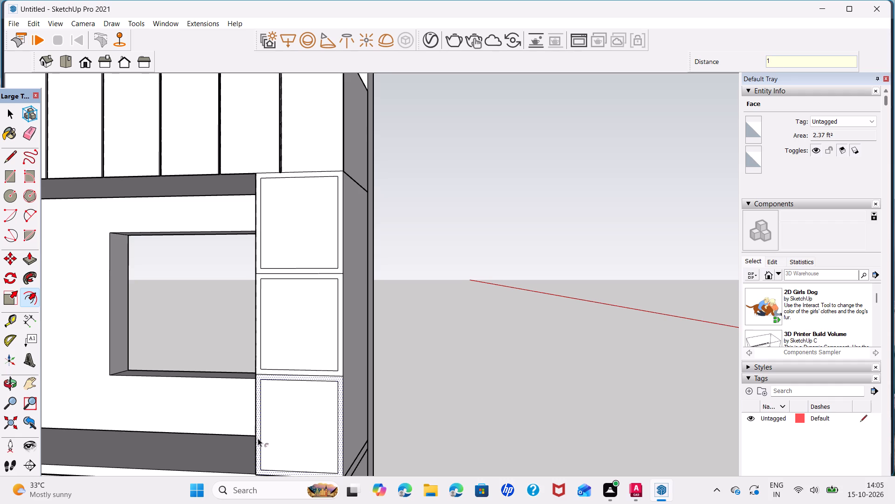
key("space")
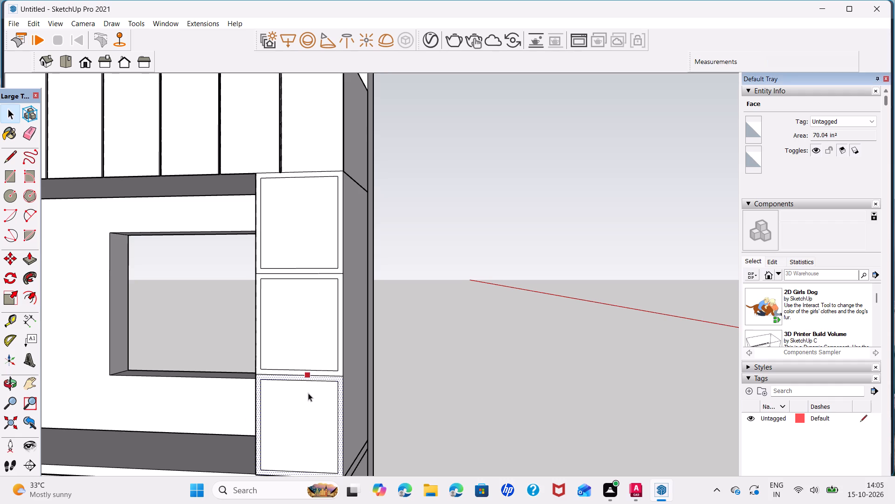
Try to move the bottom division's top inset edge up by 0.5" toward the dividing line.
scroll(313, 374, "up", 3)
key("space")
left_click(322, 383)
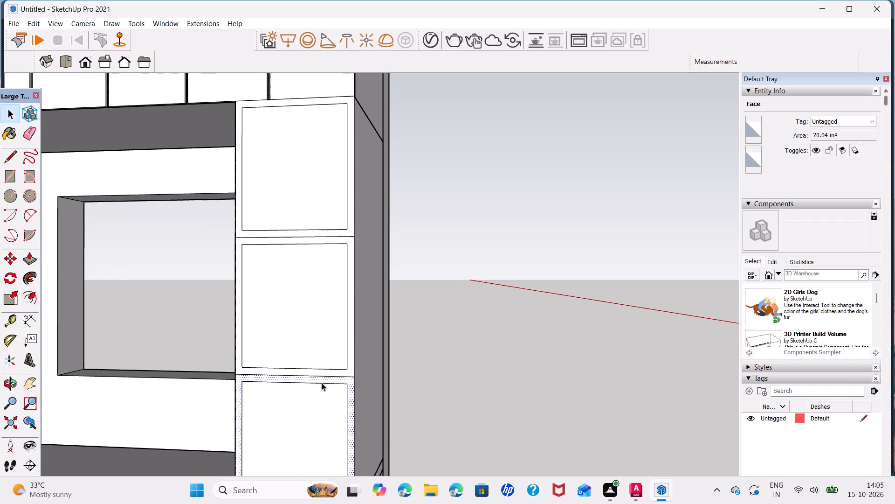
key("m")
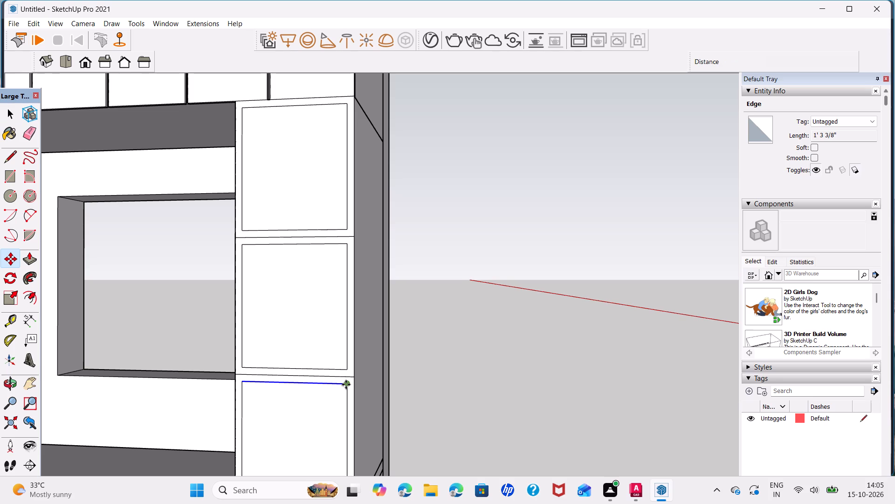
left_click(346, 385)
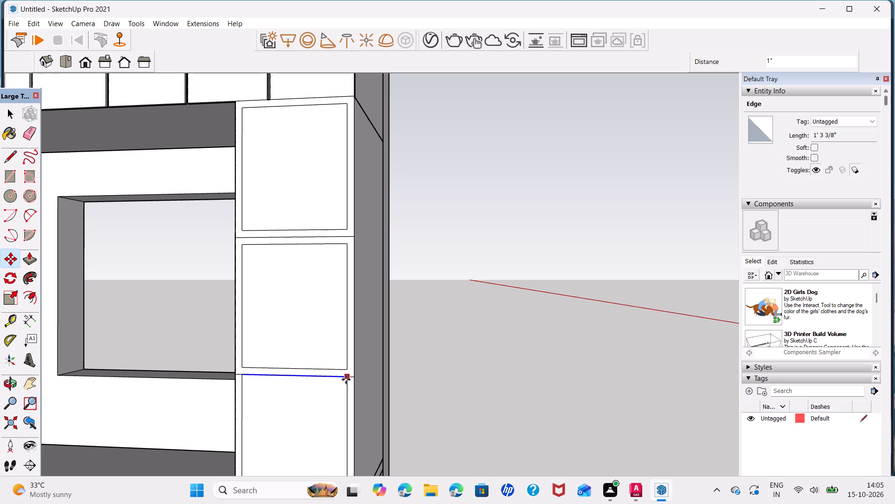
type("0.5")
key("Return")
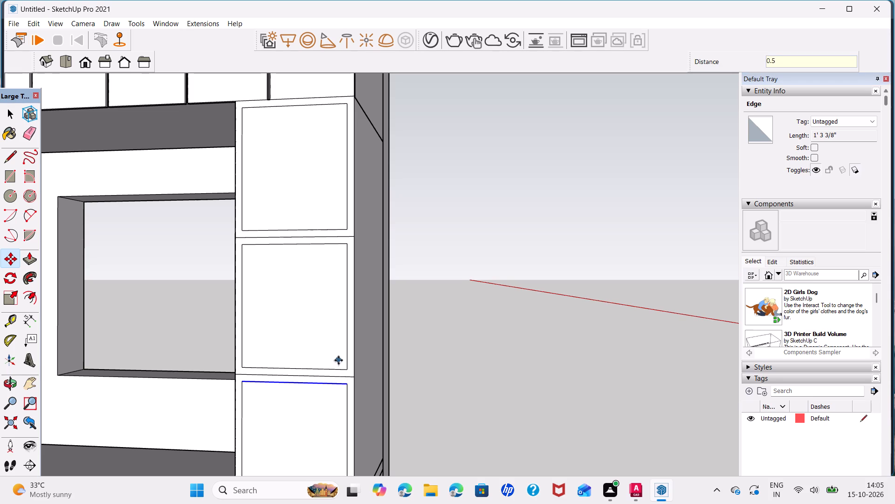
Move the middle division's bottom inset edge down 0.5" toward the dividing line below it.
key("space")
scroll(344, 370, "up", 4)
left_click(344, 370)
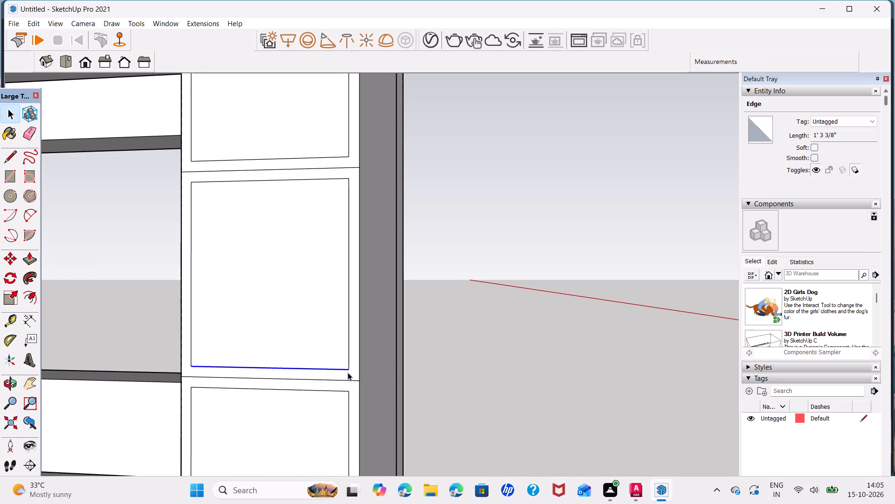
key("m")
left_click(346, 371)
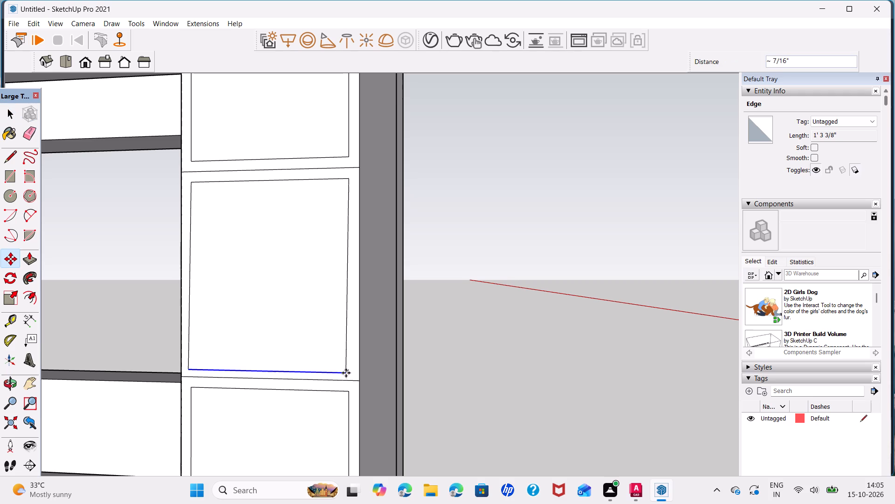
scroll(350, 375, "up", 3)
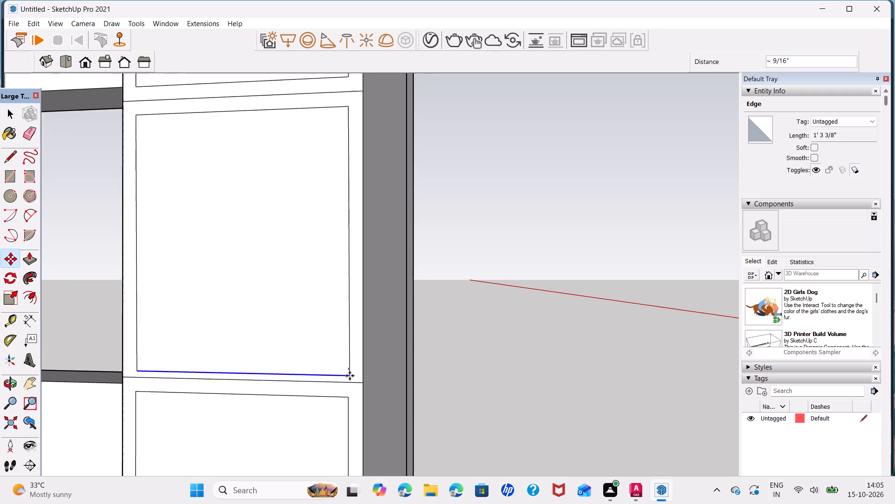
scroll(350, 376, "up", 3)
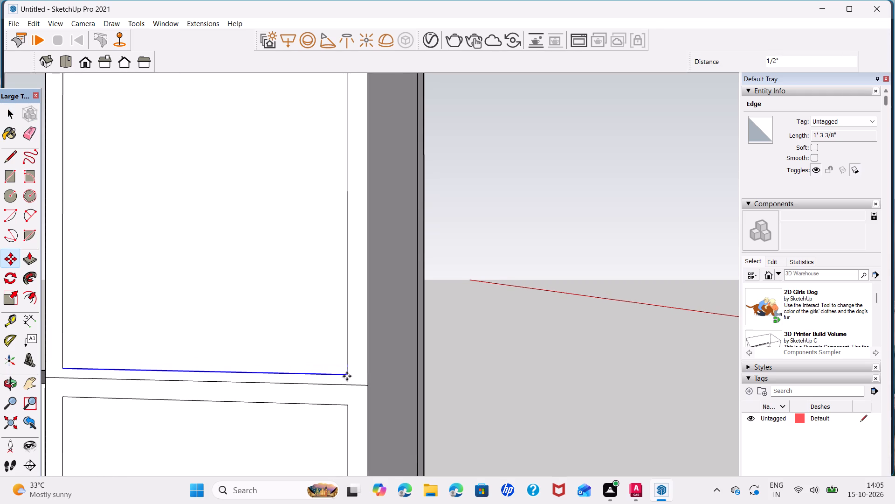
type("0.5")
key("Return")
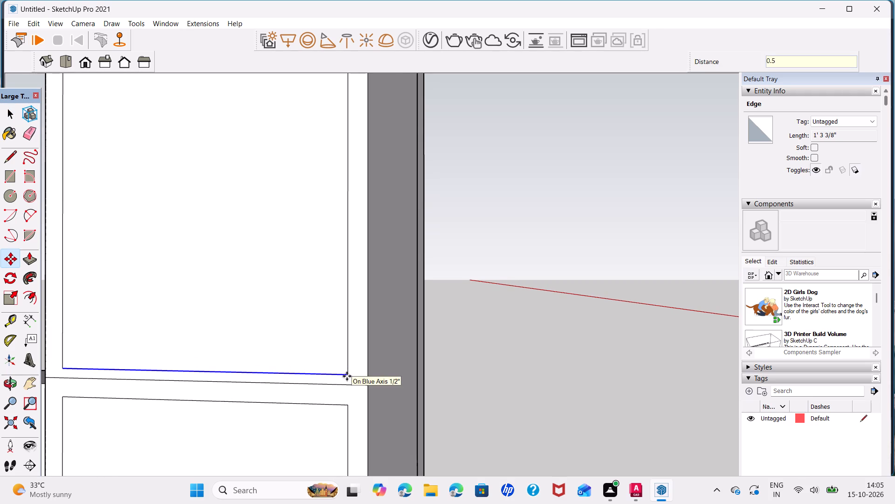
Move the bottom division's top inset edge up 0.5" toward the dividing line above it.
key("space")
left_click(344, 404)
scroll(344, 404, "up", 2)
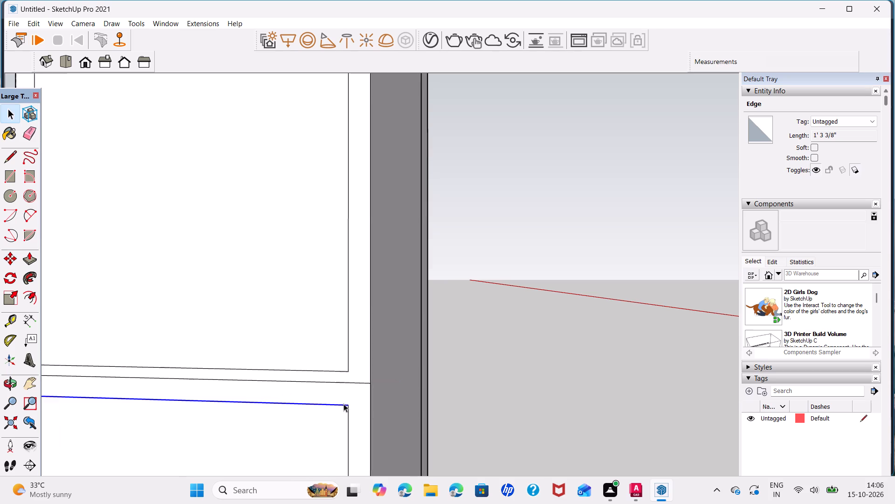
scroll(344, 404, "up", 2)
key("m")
left_click(350, 405)
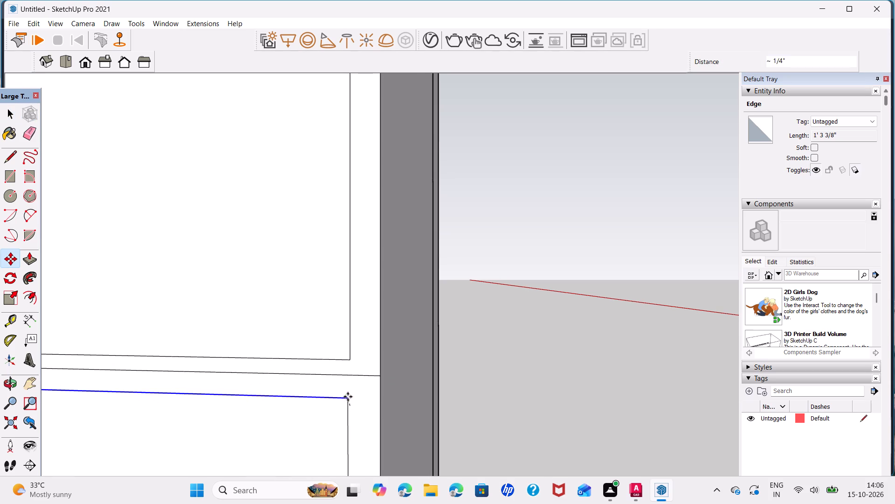
type("0.5")
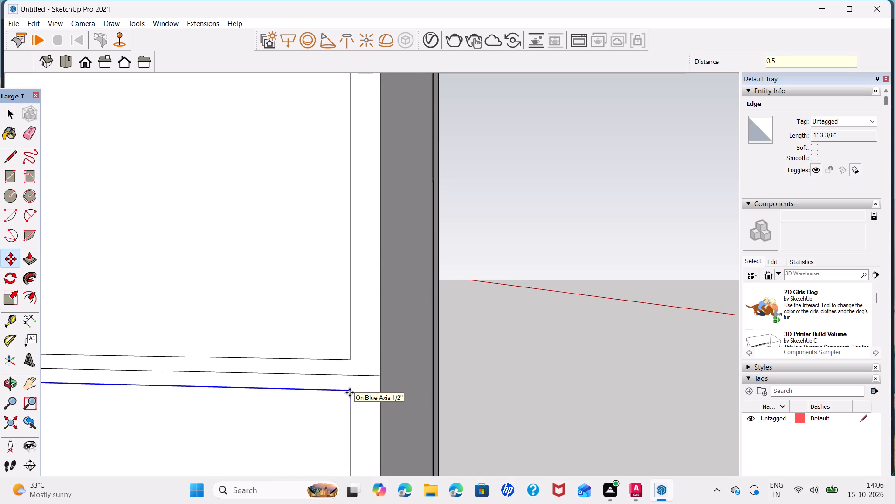
key("Return")
key("space")
Move the middle division's top inset edge up 0.5" toward the dividing line above it.
scroll(283, 269, "down", 12)
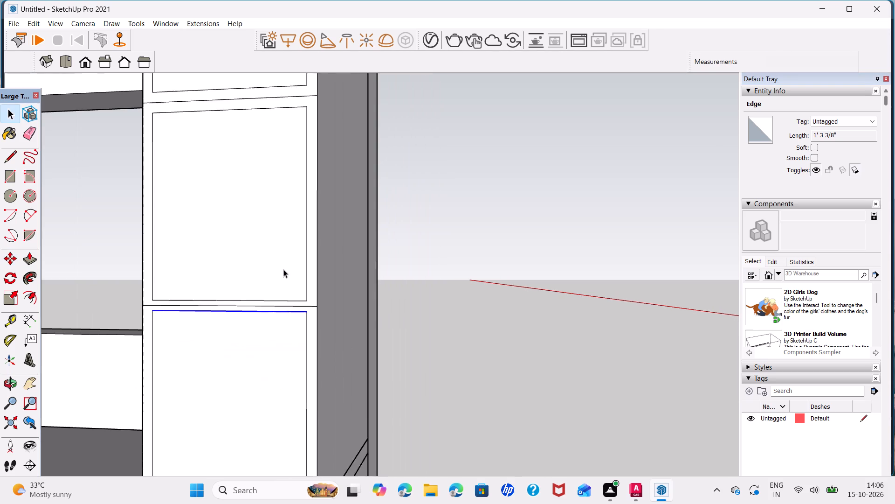
scroll(222, 258, "down", 6)
middle_click_drag(219, 254, 284, 418, "shift")
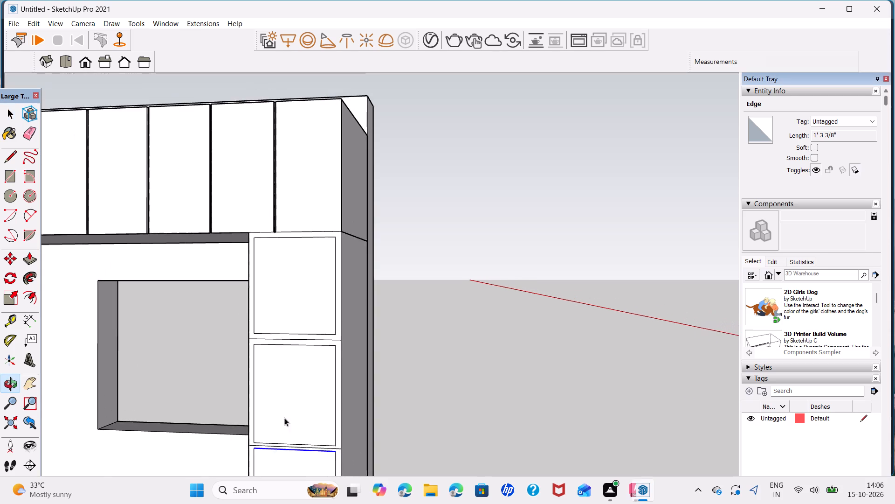
scroll(330, 342, "up", 12)
left_click(341, 354)
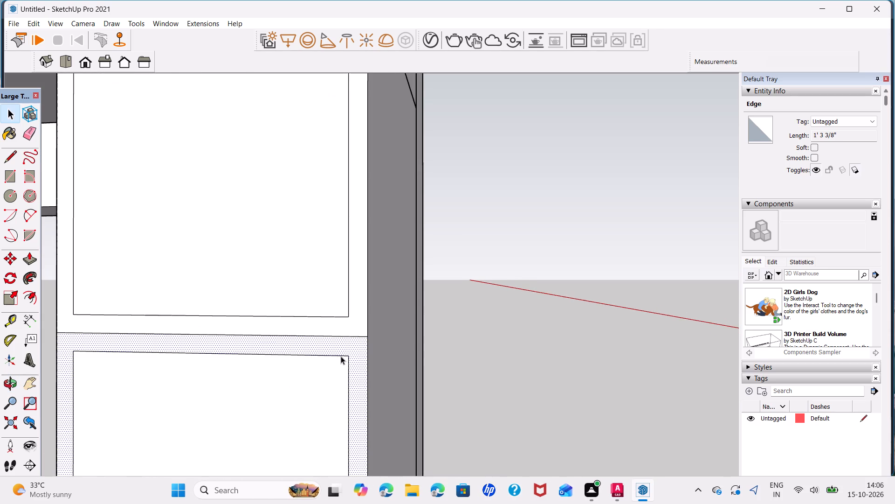
left_click(341, 356)
key("m")
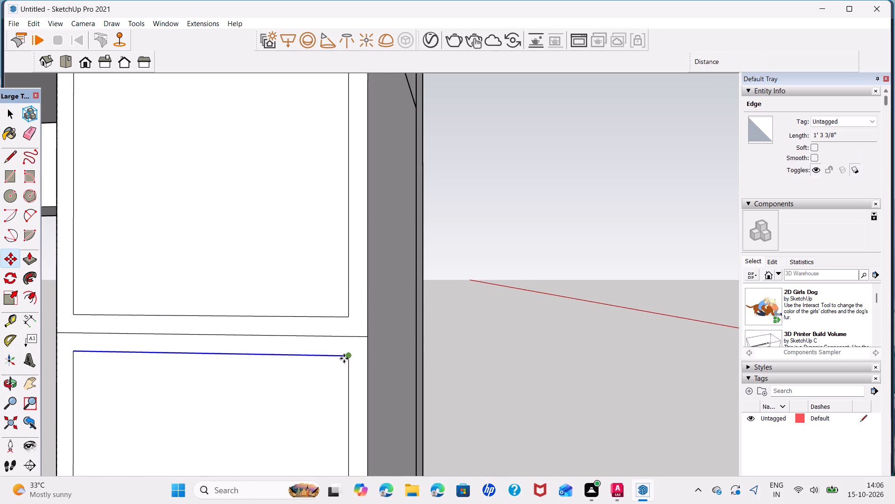
left_click(344, 358)
type("0.5")
key("Return")
Move the top division's bottom inset edge down 0.5" toward the dividing line below it.
key("space")
left_click(345, 315)
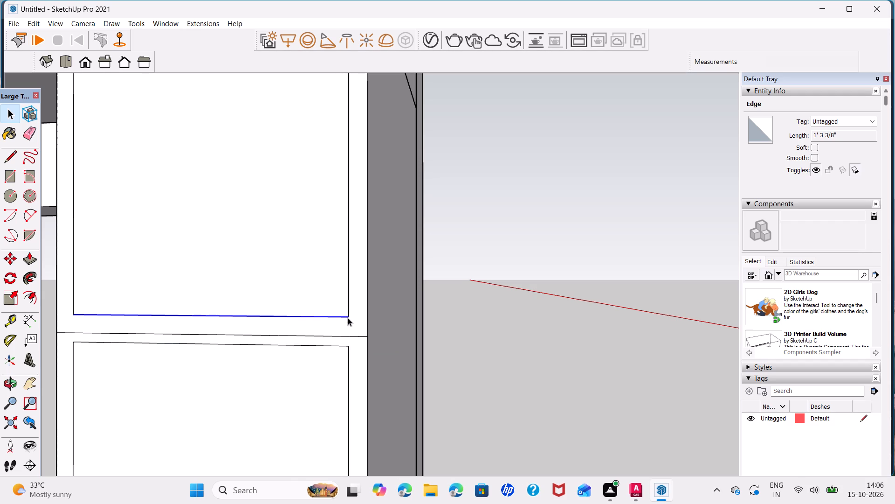
key("m")
left_click(349, 314)
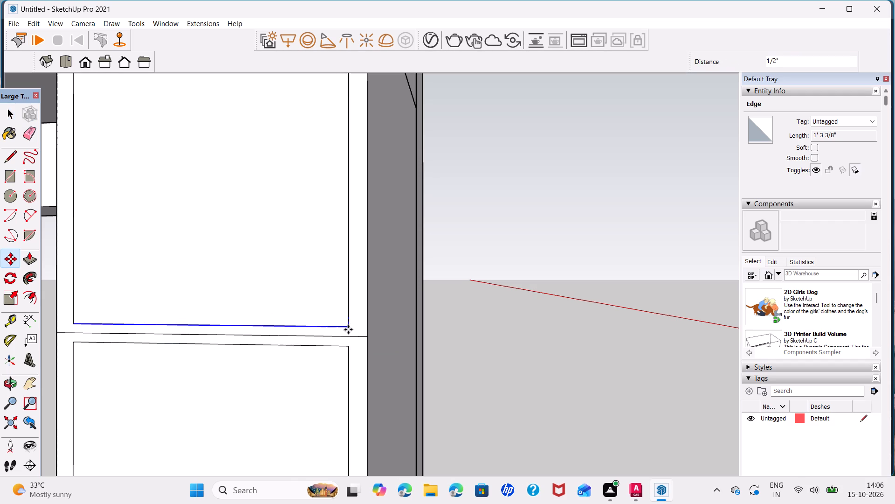
type("0.5")
key("Return")
key("space")
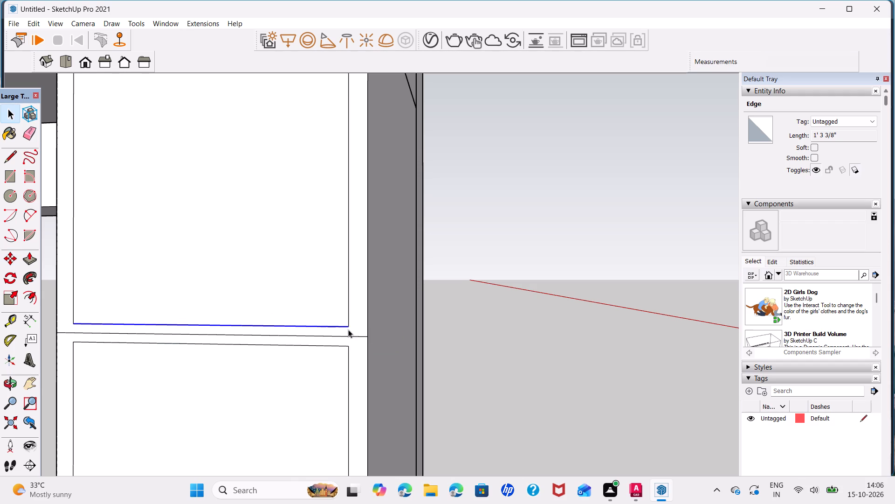
Delete the two horizontal dividing lines between the three inset panels on the tall unit's front.
left_click(360, 332)
left_click(360, 334)
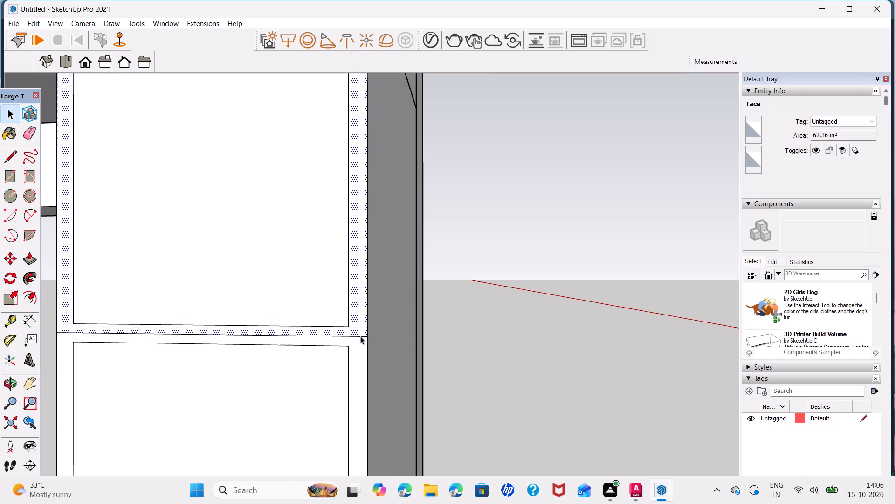
left_click(360, 336)
key("Delete")
scroll(345, 336, "down", 8)
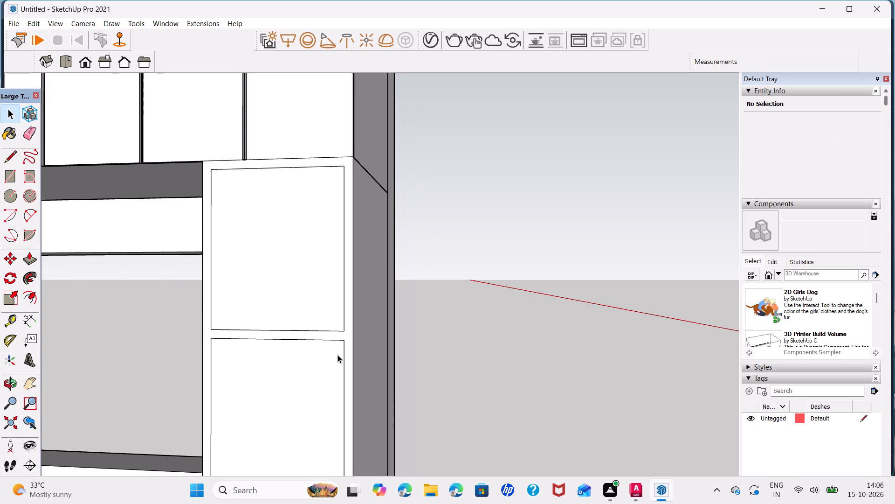
middle_click_drag(323, 168, 324, 127, "shift")
middle_click_drag(332, 331, 332, 232)
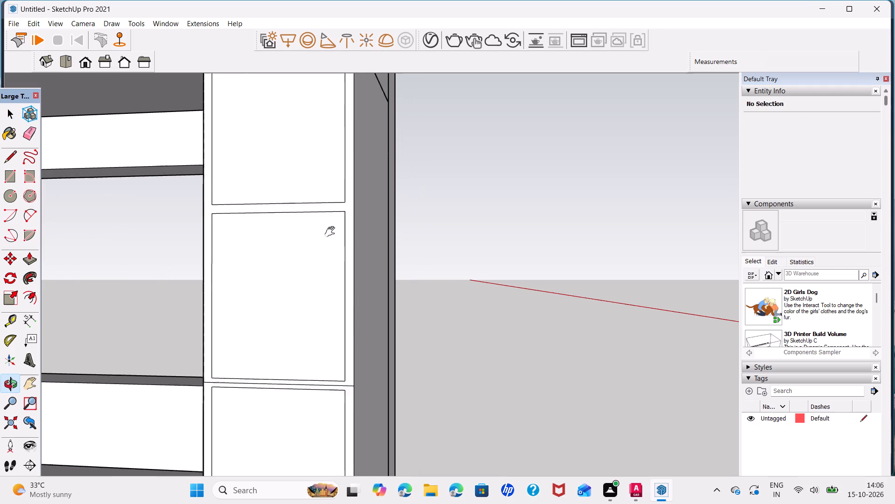
middle_click_drag(332, 232, 335, 209)
left_click(357, 349)
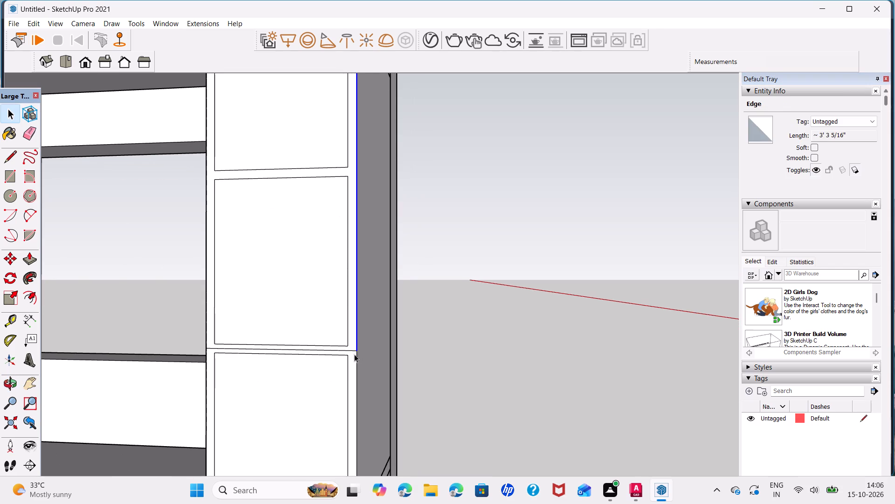
left_click(349, 350)
key("Delete")
Push the tall unit's bottom, middle and top inset panels back through its depth to form three open compartments.
scroll(349, 350, "down", 4)
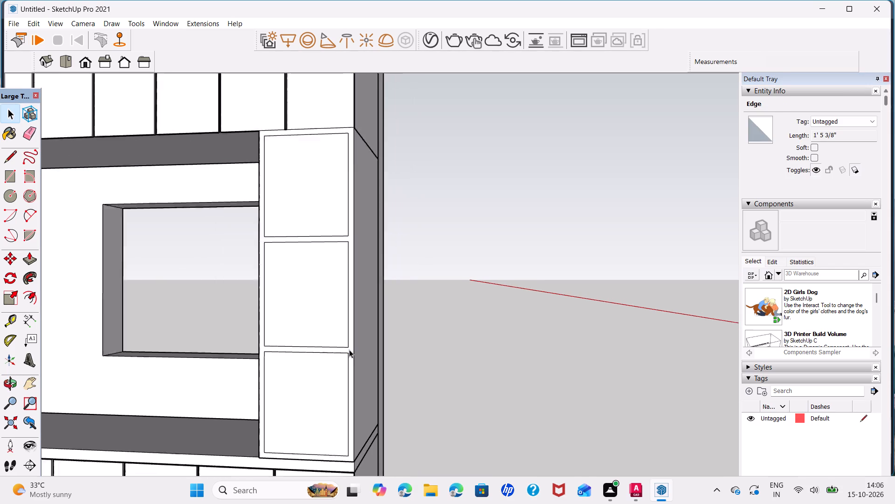
scroll(349, 350, "down", 3)
left_click(337, 384)
key("p")
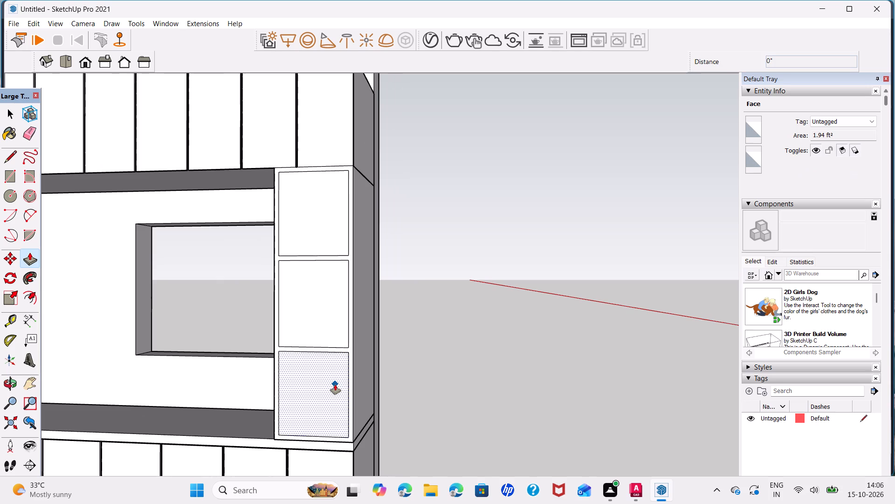
left_click(335, 385)
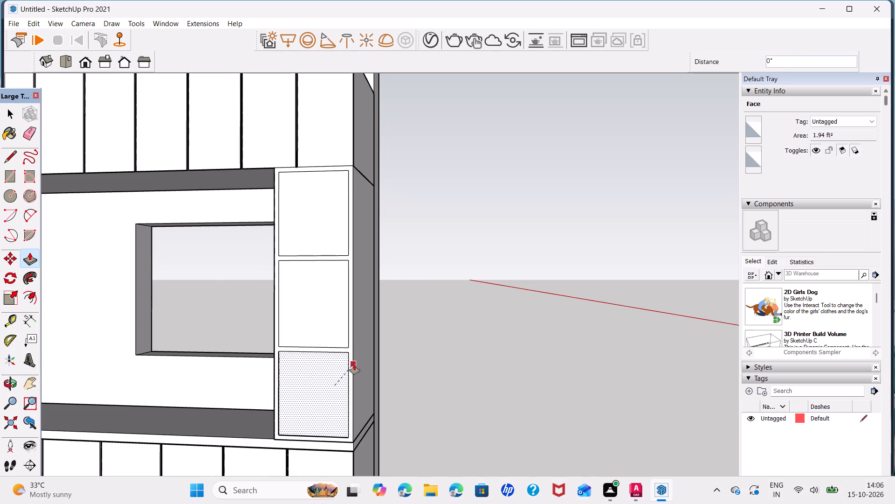
left_click(373, 381)
double_click(310, 307)
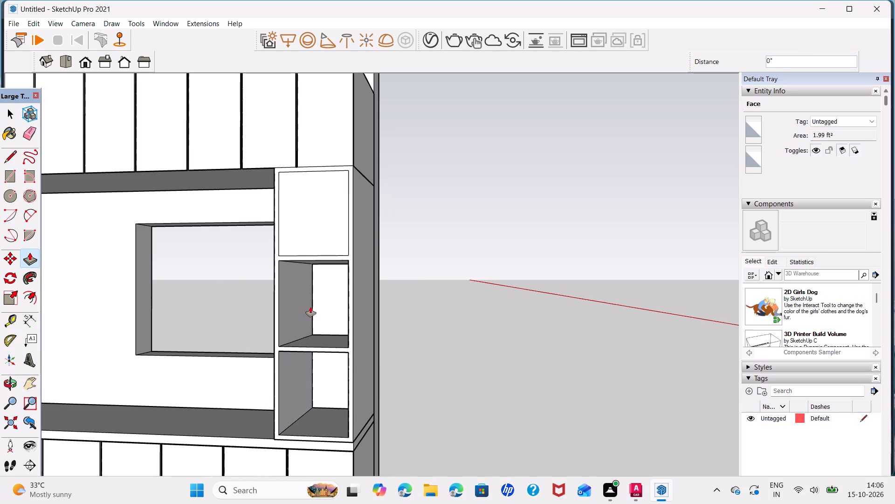
double_click(333, 208)
Delete the two stray edges running across the ceiling of the tall unit's top compartment.
key("space")
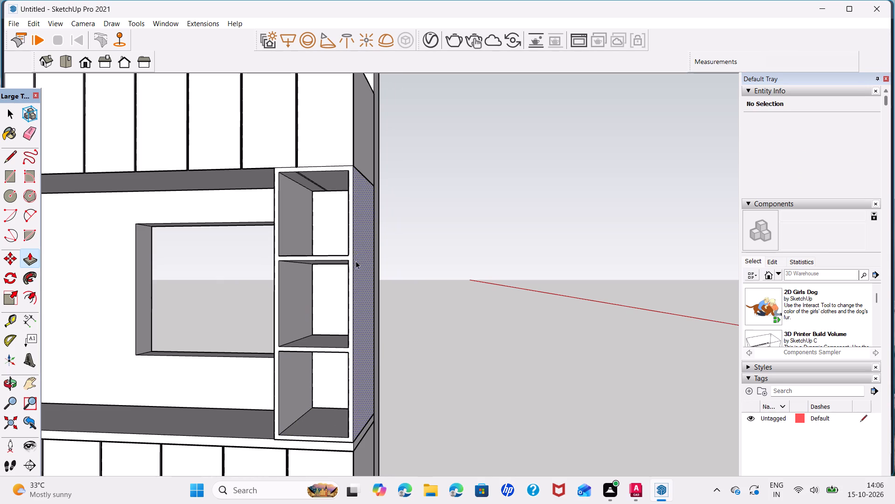
scroll(314, 182, "up", 5)
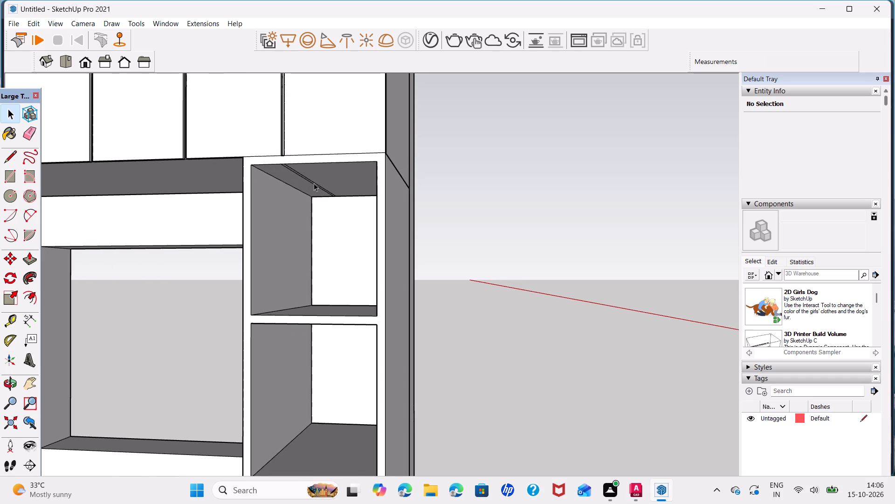
left_click(314, 184)
key("Delete")
left_click(314, 184)
key("Delete")
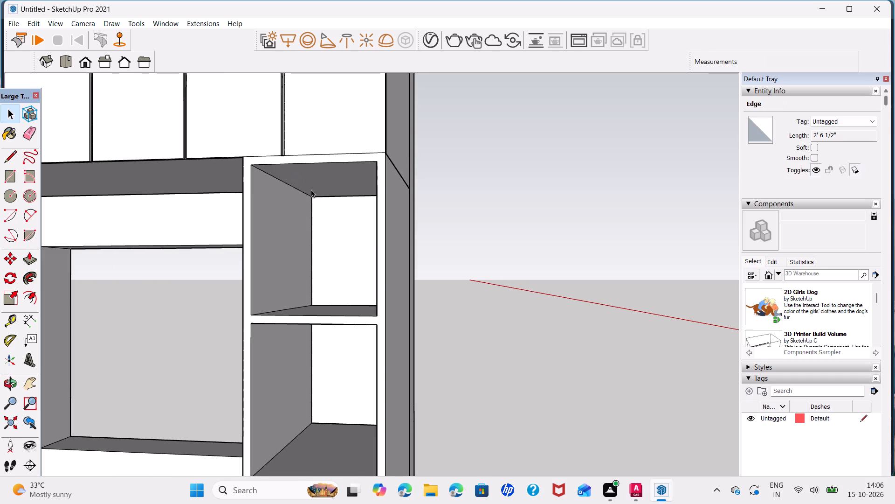
Group the tall unit together with all the cabinet geometry connected to it.
triple_click(381, 272)
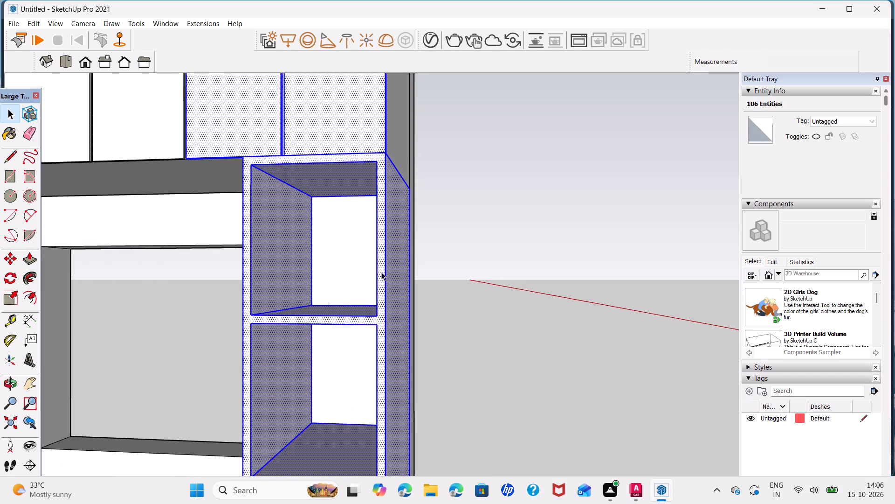
left_click(477, 286)
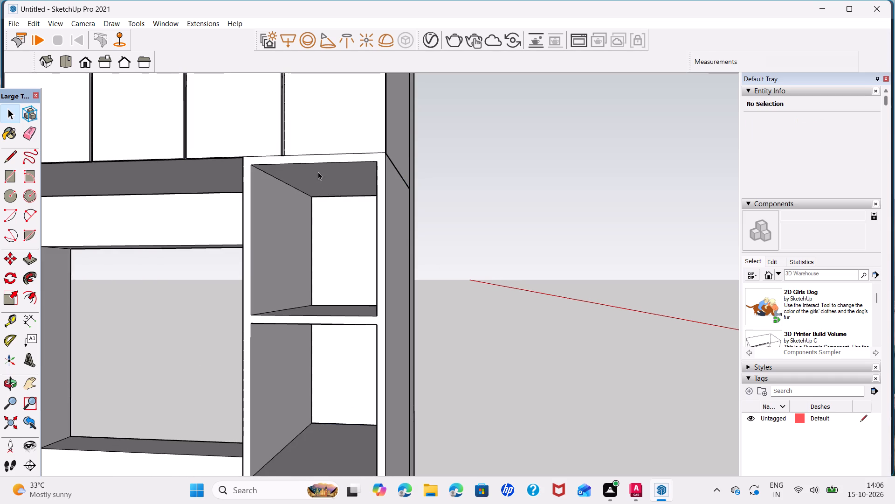
triple_click(331, 161)
left_click(331, 161)
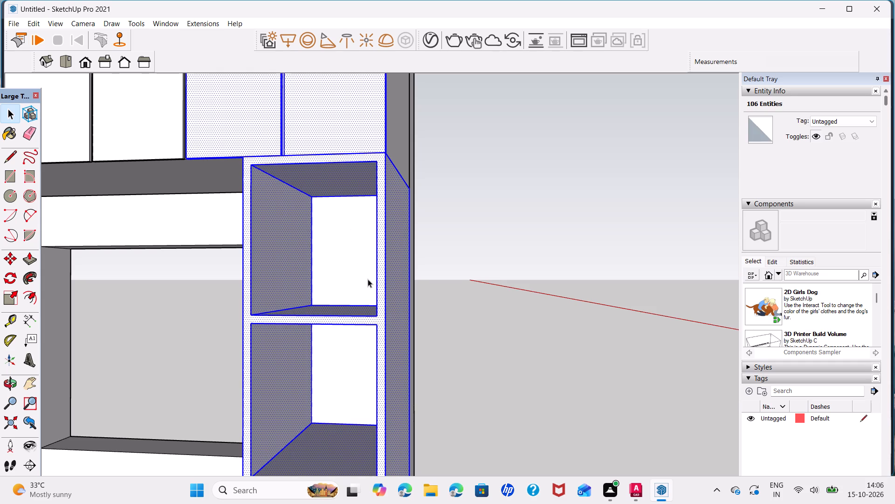
right_click(476, 281)
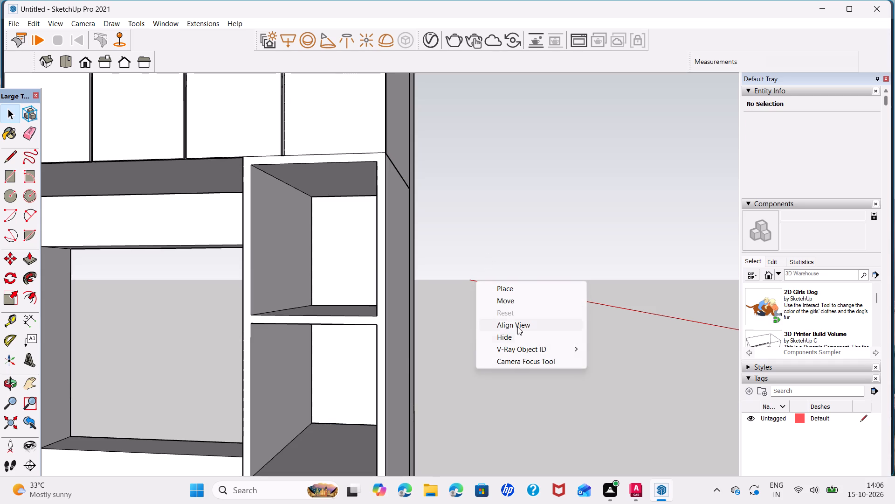
triple_click(377, 326)
left_click(377, 326)
right_click(377, 326)
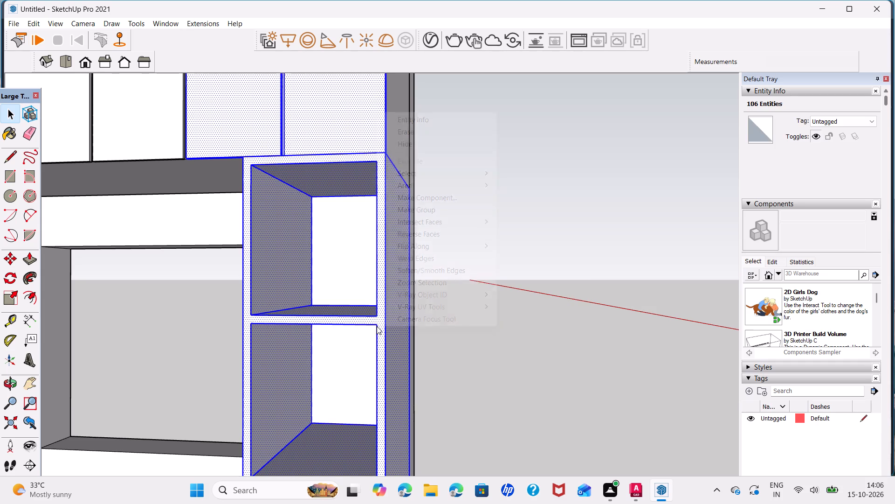
left_click(455, 215)
scroll(558, 227, "down", 5)
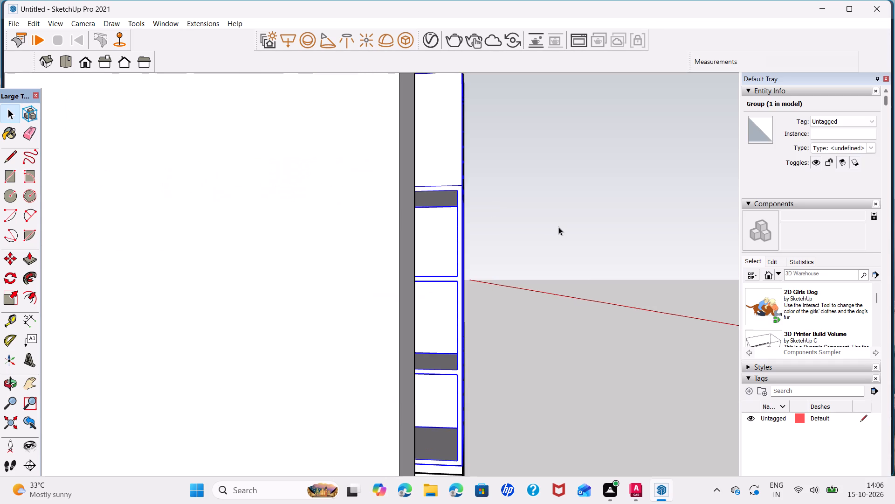
left_click(558, 227)
Draw a V-Ray rectangle light as a thin strip along the top of the long open shelf's back, spanning its full inner width.
scroll(506, 318, "down", 7)
middle_click_drag(506, 331, 314, 347)
scroll(410, 361, "down", 4)
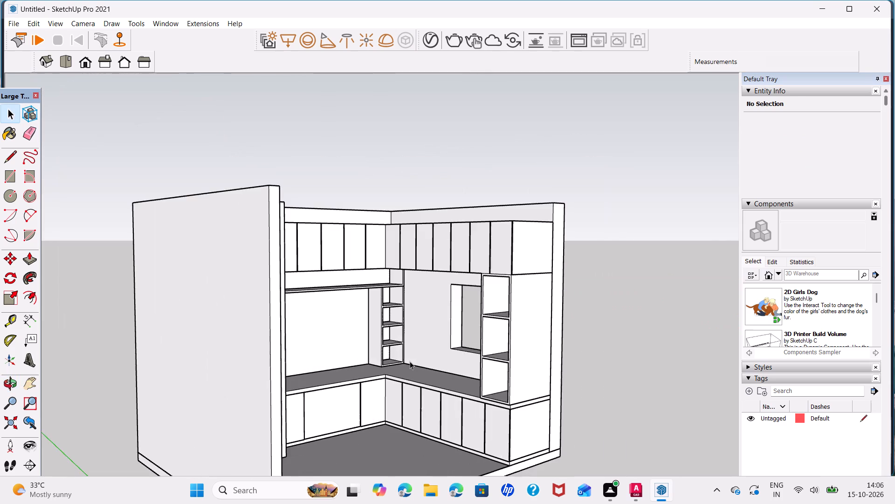
middle_click_drag(466, 349, 347, 367)
scroll(333, 357, "up", 2)
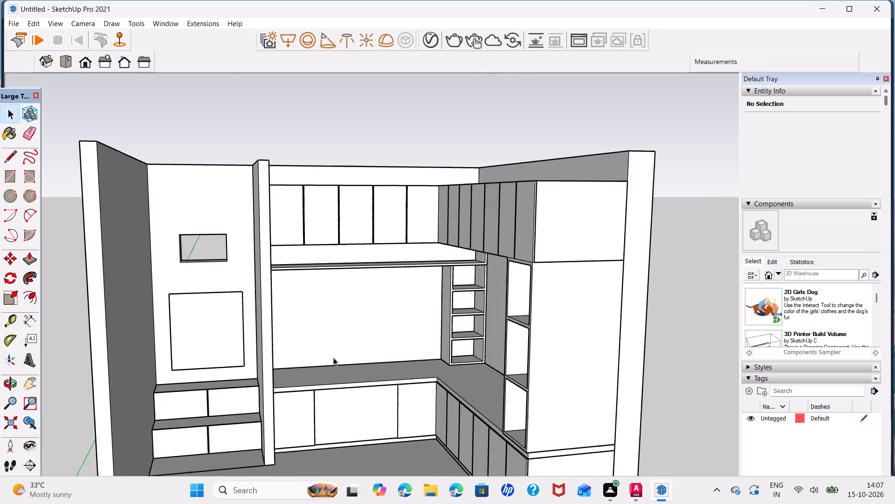
scroll(333, 357, "up", 2)
middle_click_drag(333, 357, 345, 353)
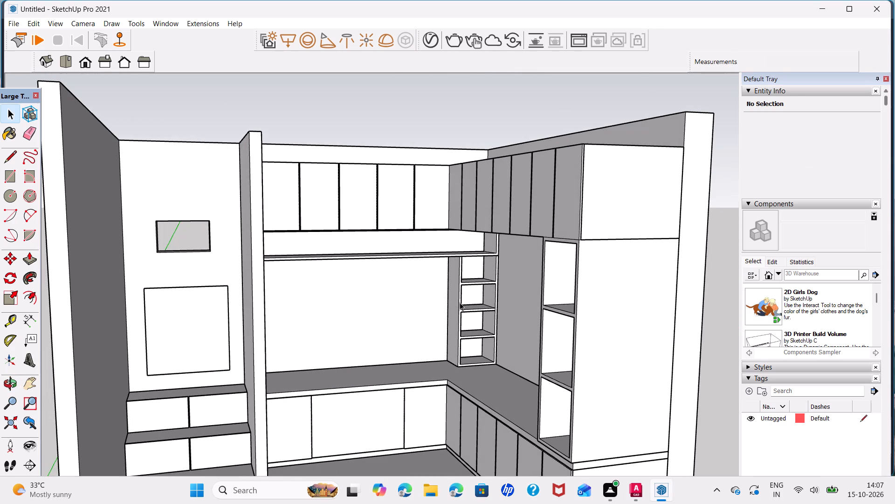
scroll(460, 302, "up", 4)
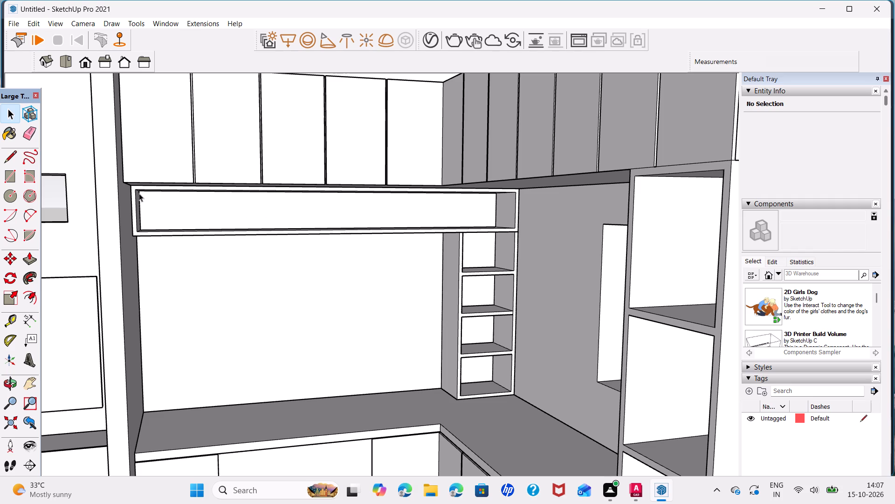
middle_click_drag(168, 224, 140, 202)
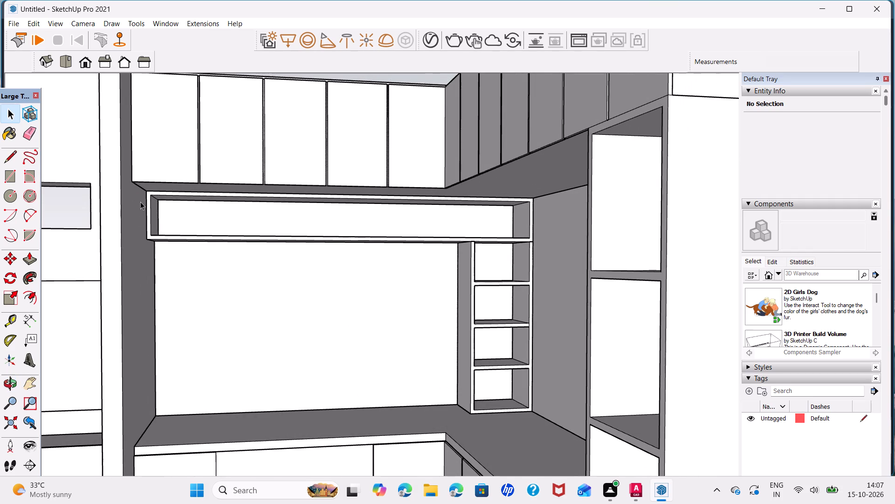
scroll(179, 203, "up", 3)
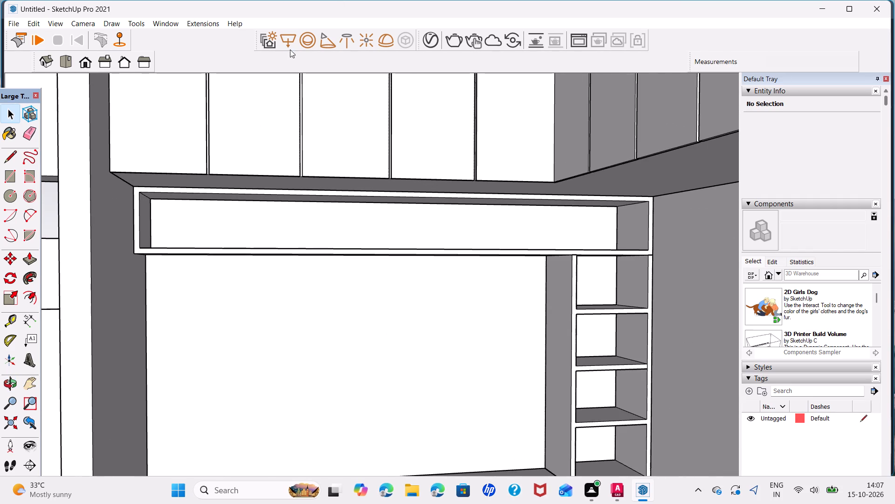
left_click(290, 40)
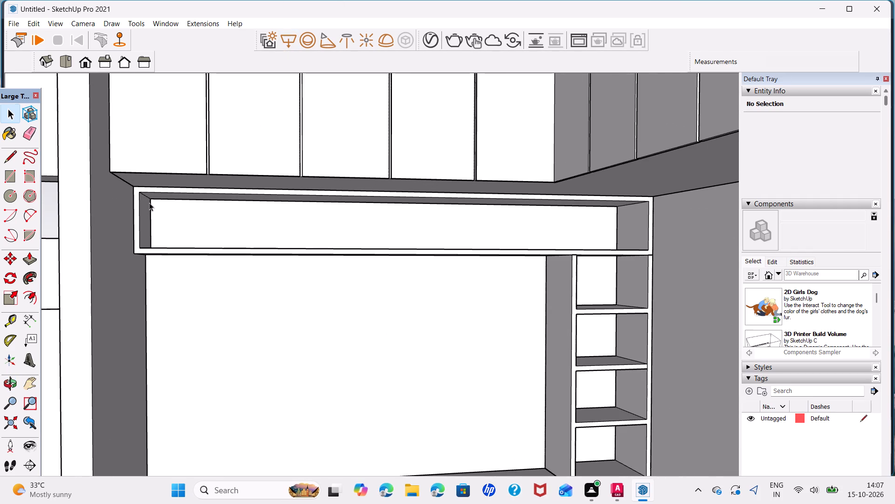
left_click(151, 200)
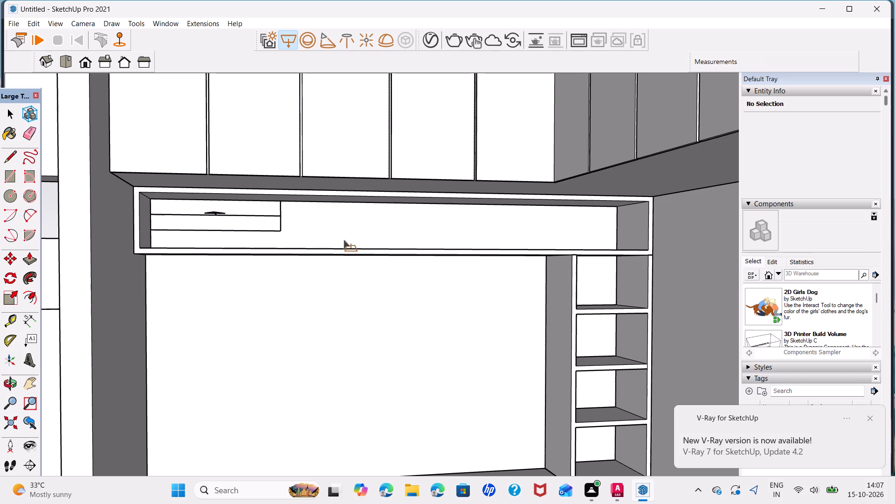
scroll(618, 209, "up", 8)
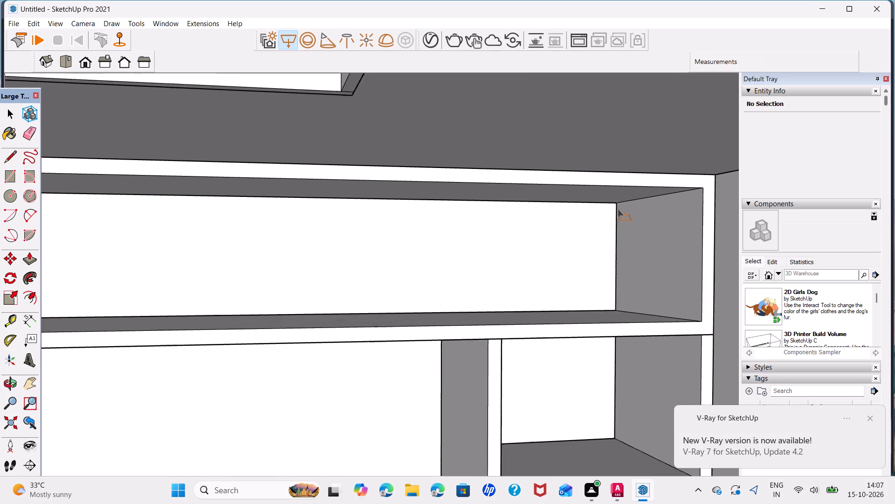
scroll(618, 209, "up", 9)
left_click(616, 204)
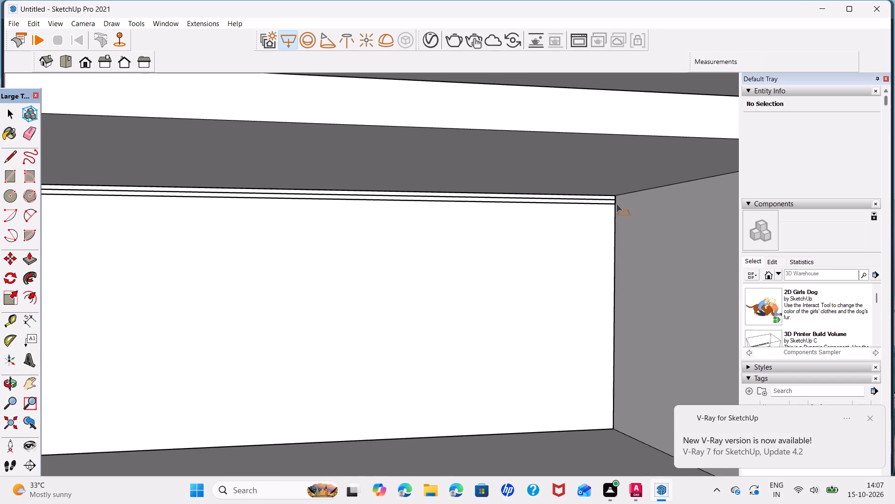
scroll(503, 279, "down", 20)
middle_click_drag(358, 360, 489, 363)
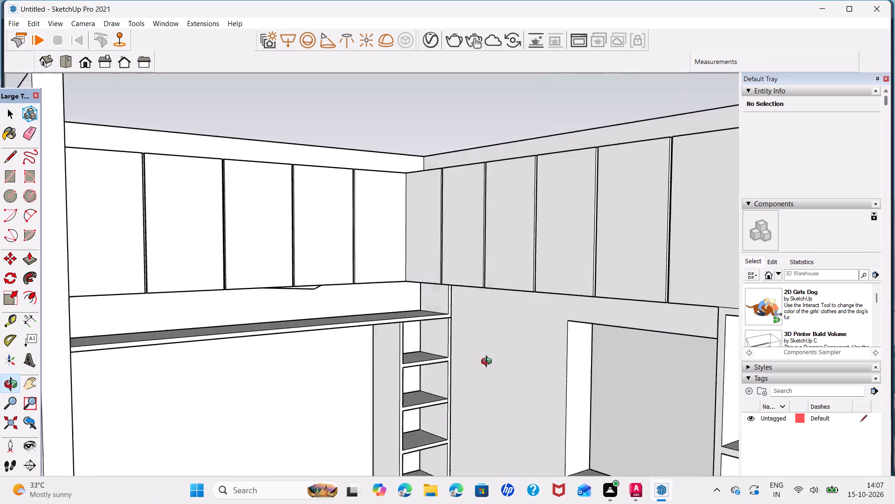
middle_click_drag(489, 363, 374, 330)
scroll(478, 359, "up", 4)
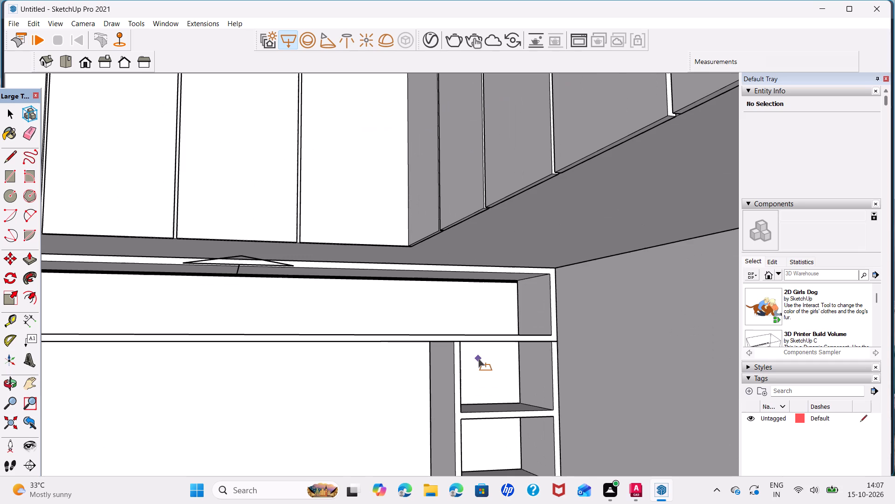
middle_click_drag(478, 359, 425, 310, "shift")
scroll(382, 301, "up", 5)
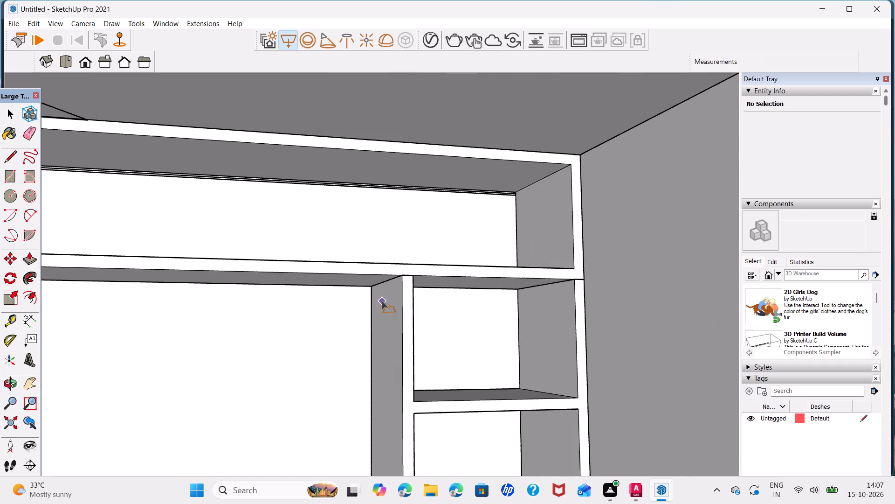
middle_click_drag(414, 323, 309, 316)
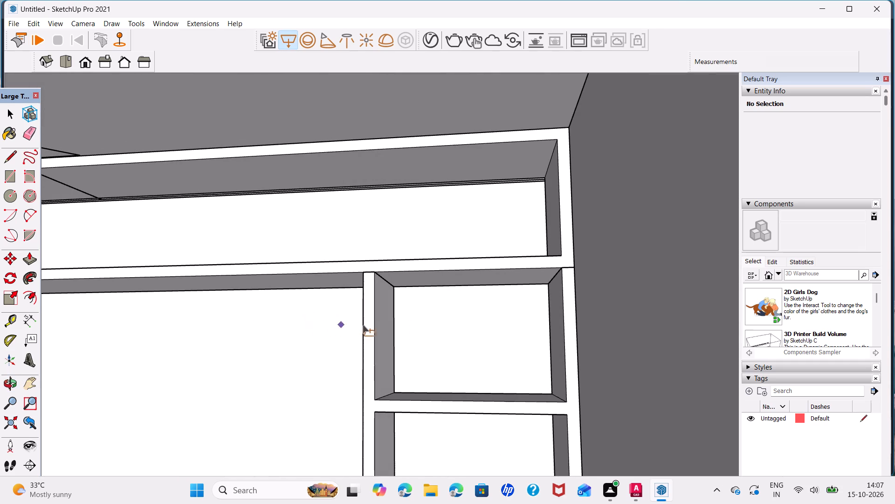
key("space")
Draw full-width strip rectangles, about 1' 3 3/4" by 7/8" and 13/16", along the back-panel tops of the upper two corner-shelf compartments.
scroll(411, 327, "down", 7)
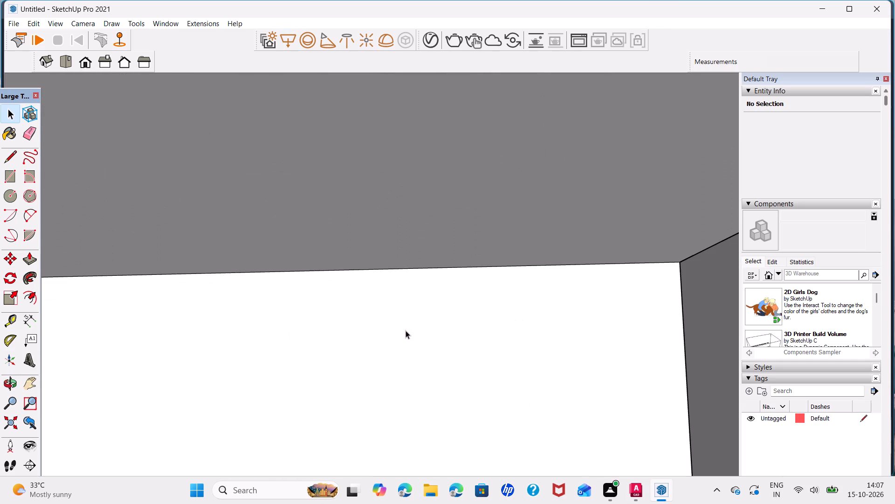
middle_click_drag(249, 374, 394, 385)
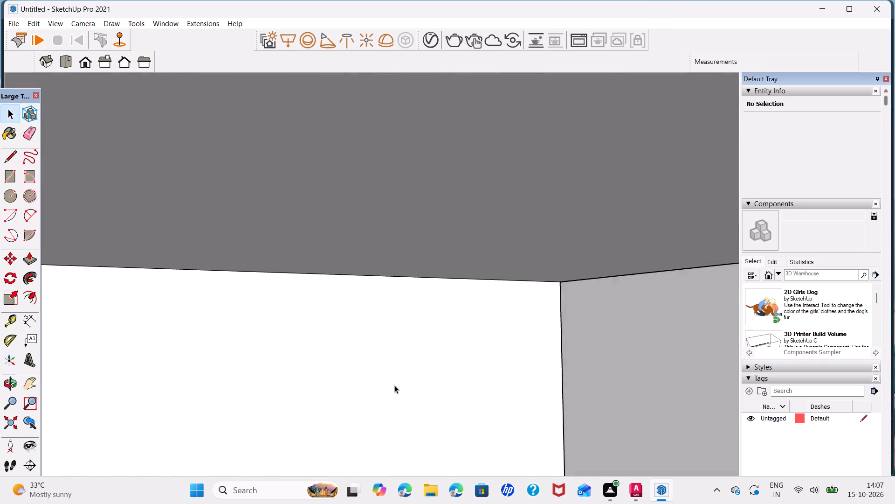
scroll(394, 385, "down", 8)
left_click(8, 420)
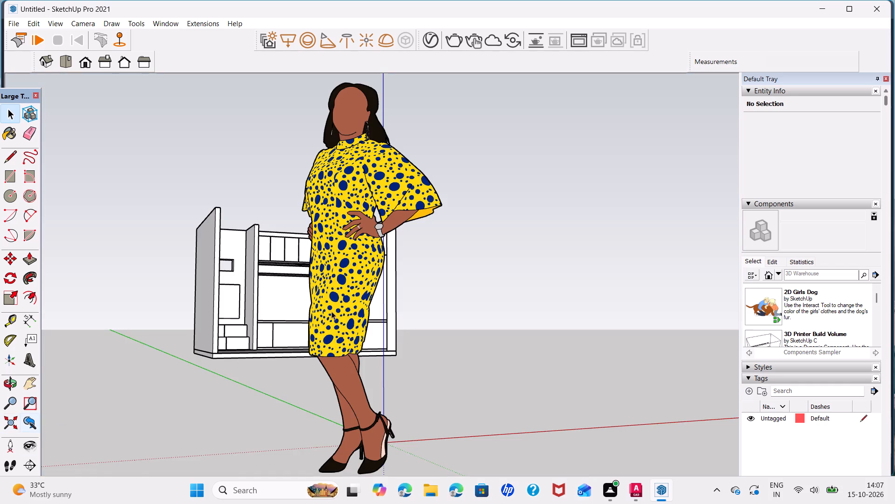
scroll(414, 299, "up", 6)
scroll(301, 273, "up", 6)
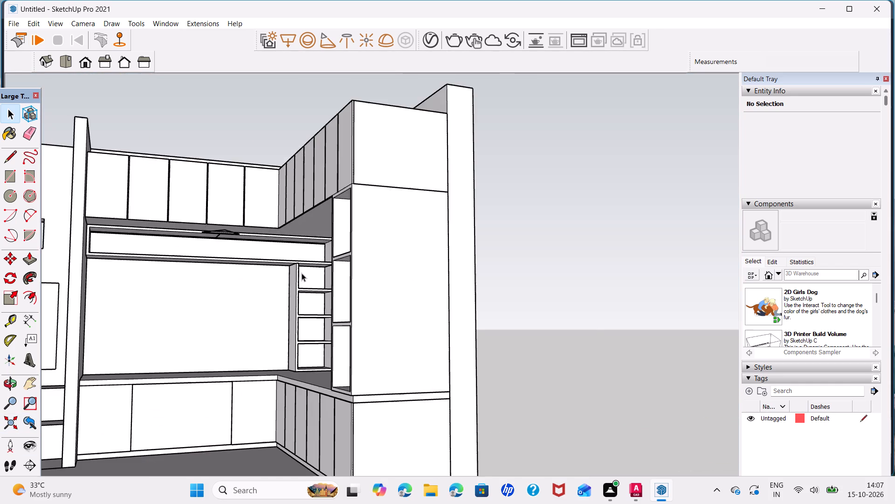
scroll(302, 273, "up", 8)
middle_click_drag(309, 275, 277, 281)
middle_click_drag(298, 276, 340, 281)
middle_click_drag(239, 260, 278, 273)
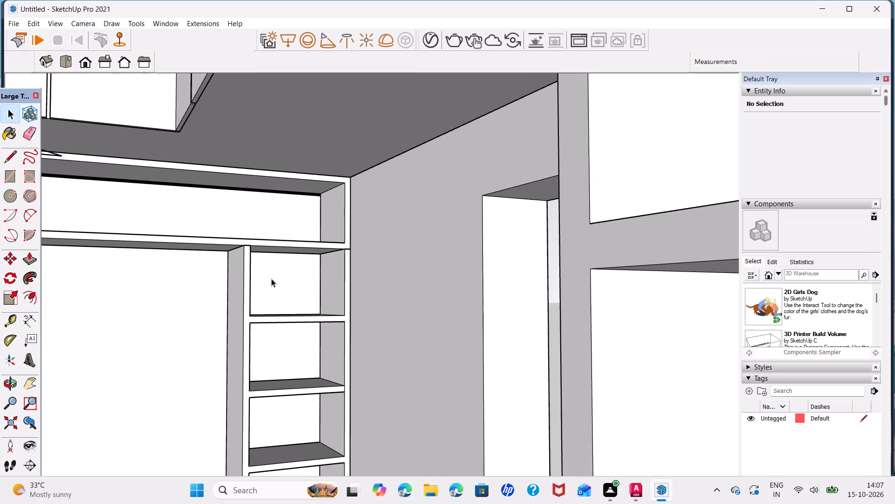
scroll(270, 277, "up", 6)
middle_click_drag(272, 276, 214, 279)
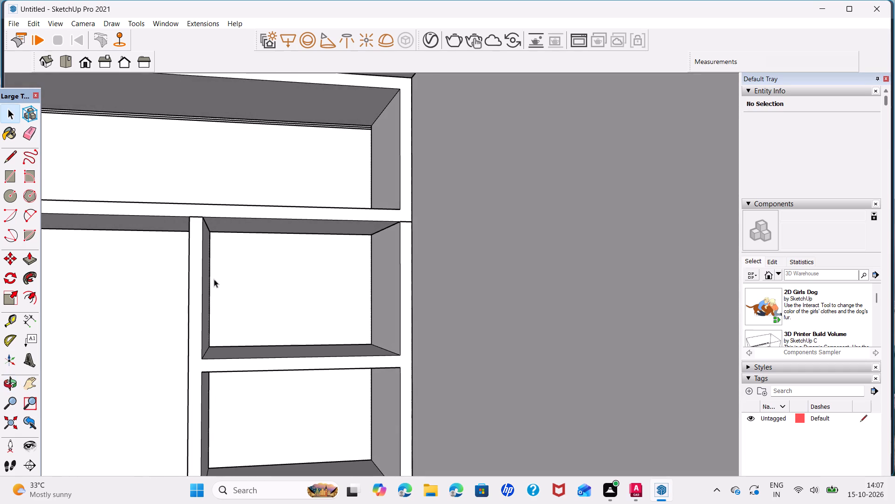
key("r")
left_click(212, 235)
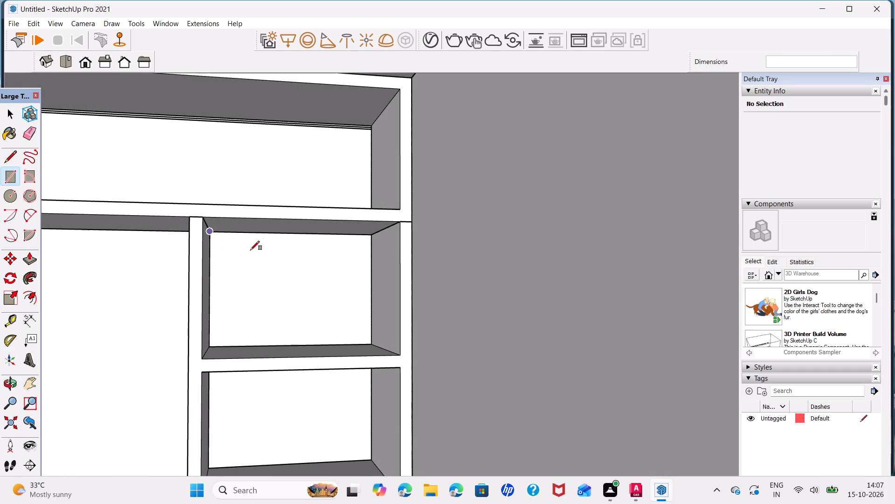
left_click(370, 244)
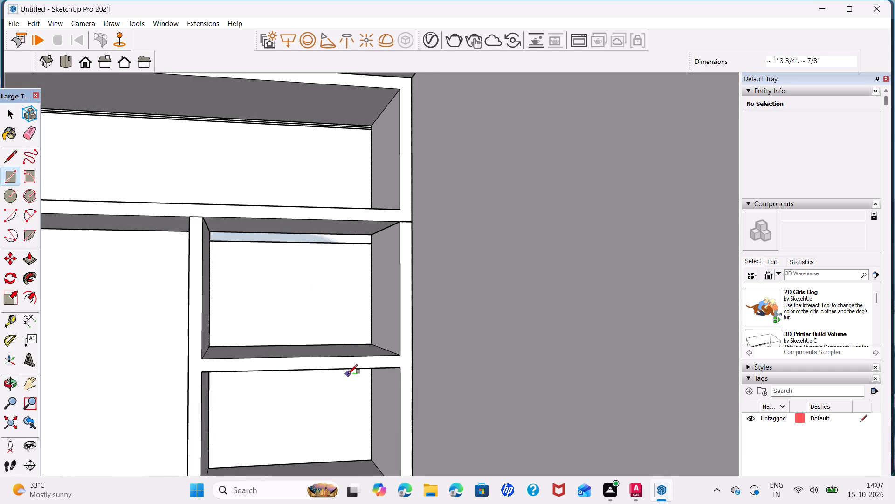
middle_click_drag(348, 374, 326, 262)
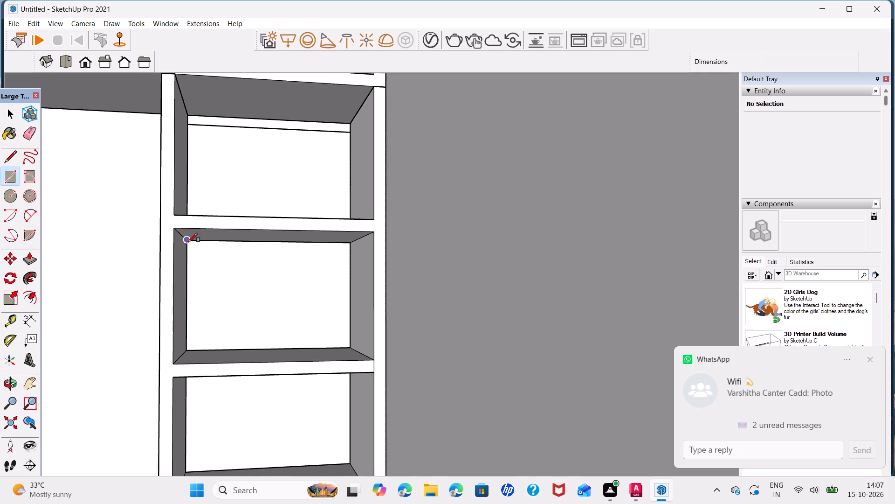
left_click(188, 242)
left_click(350, 251)
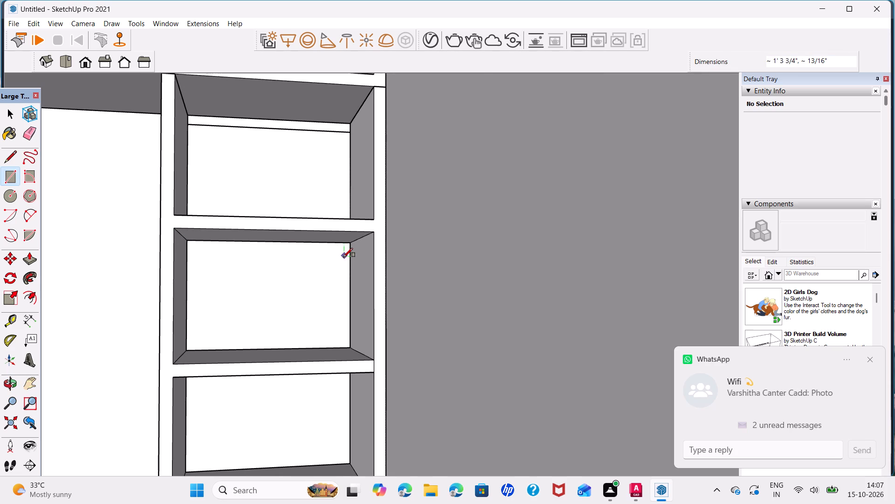
Draw matching full-width strip rectangles, about 1' 3 3/4" wide, along the back-panel tops of the lower two corner-shelf compartments.
scroll(314, 269, "down", 4)
middle_click_drag(261, 309, 257, 285, "shift")
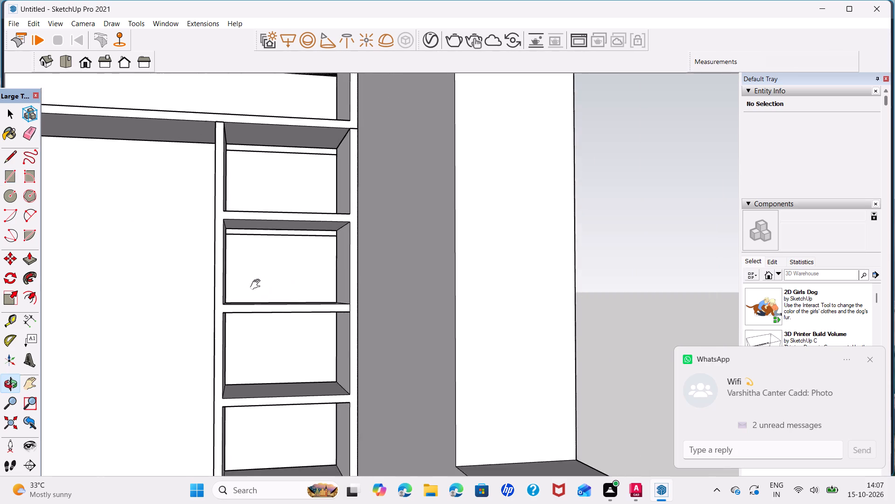
middle_click_drag(257, 285, 253, 234, "shift")
left_click(221, 259)
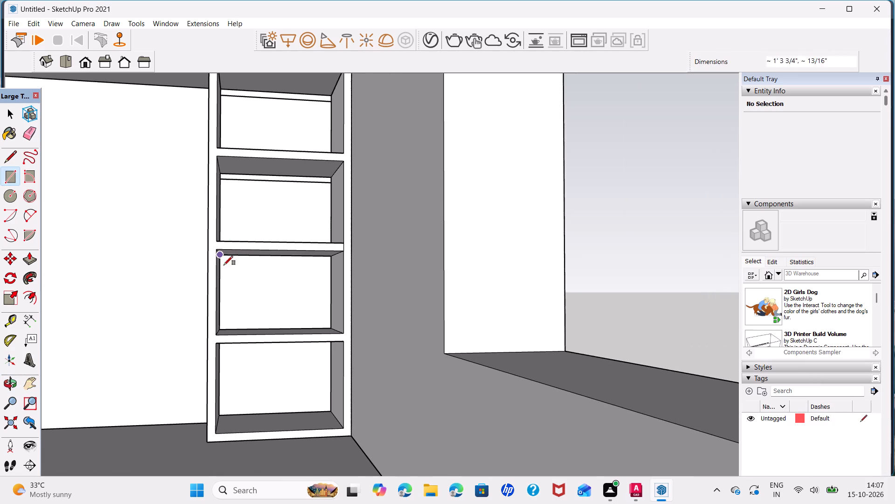
left_click(330, 263)
middle_click_drag(314, 306, 303, 219, "shift")
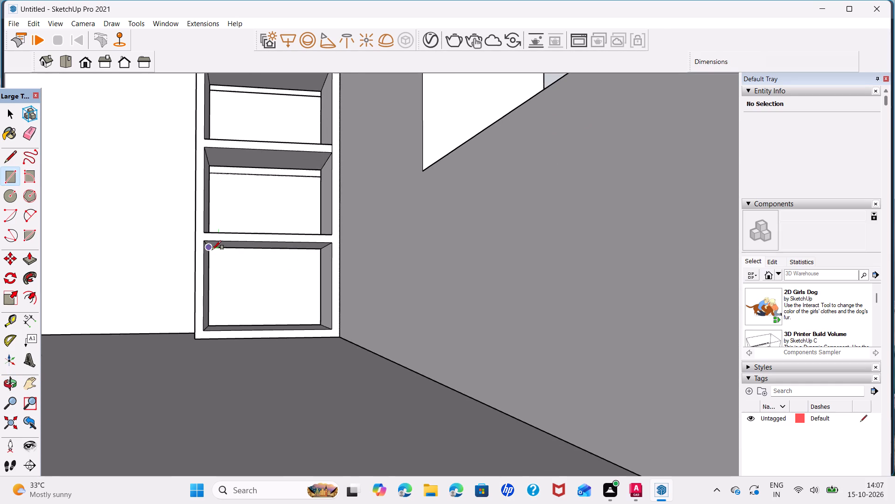
left_click(212, 249)
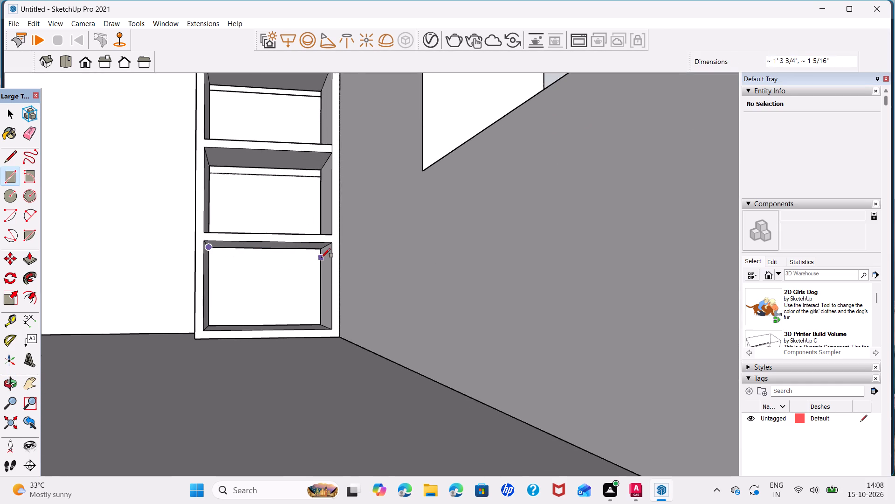
left_click(322, 257)
Reverse the strip faces in the bottom and top compartments of the corner shelves.
type("V")
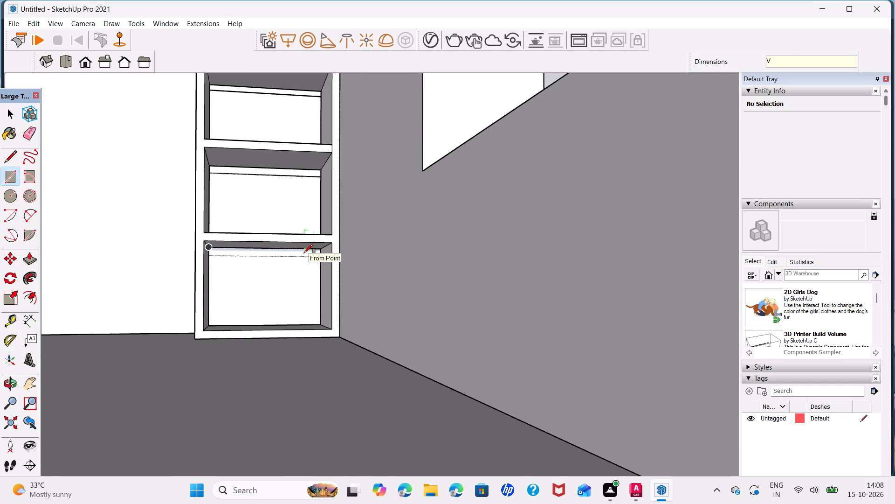
key("space")
right_click(304, 253)
left_click(344, 362)
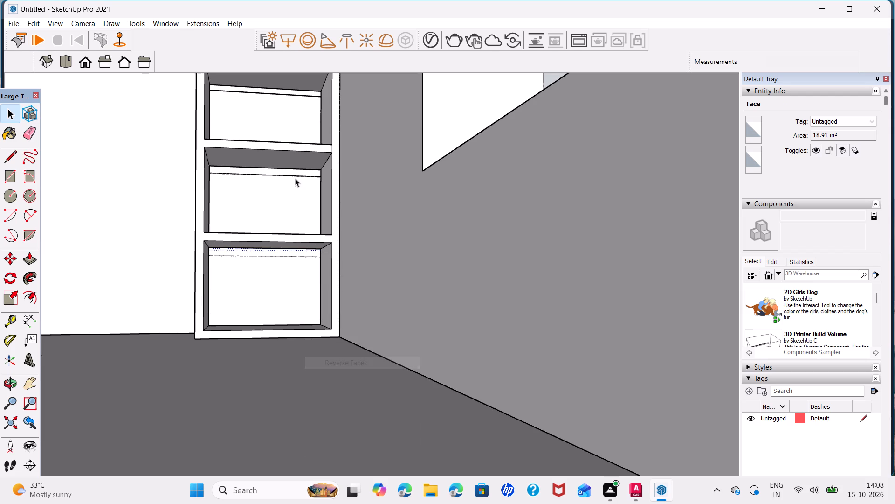
middle_click_drag(296, 154, 308, 316)
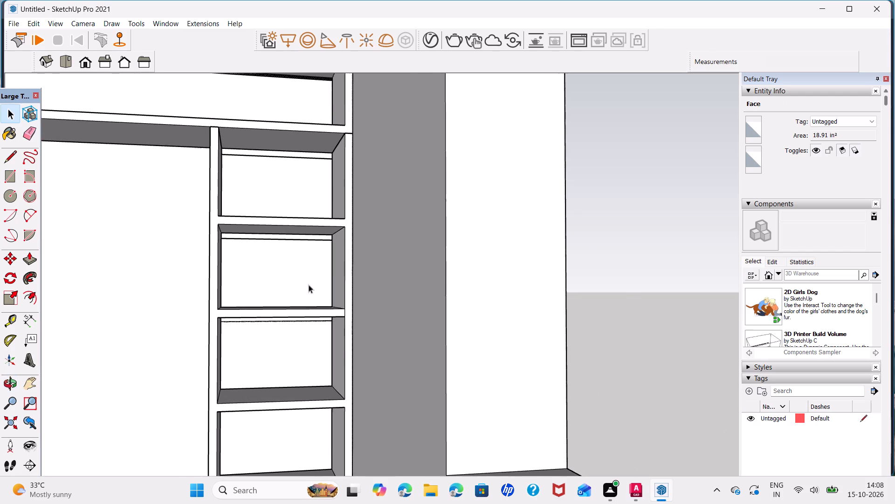
right_click(322, 154)
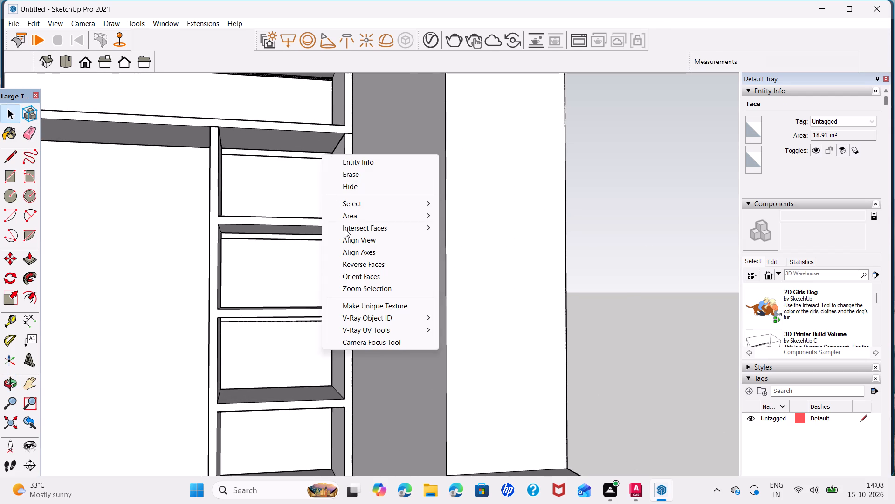
left_click(356, 266)
Draw a strip rectangle about 1' 3 3/8" by 1 1/16" along the back-panel top of the tall unit's top compartment.
scroll(236, 226, "down", 8)
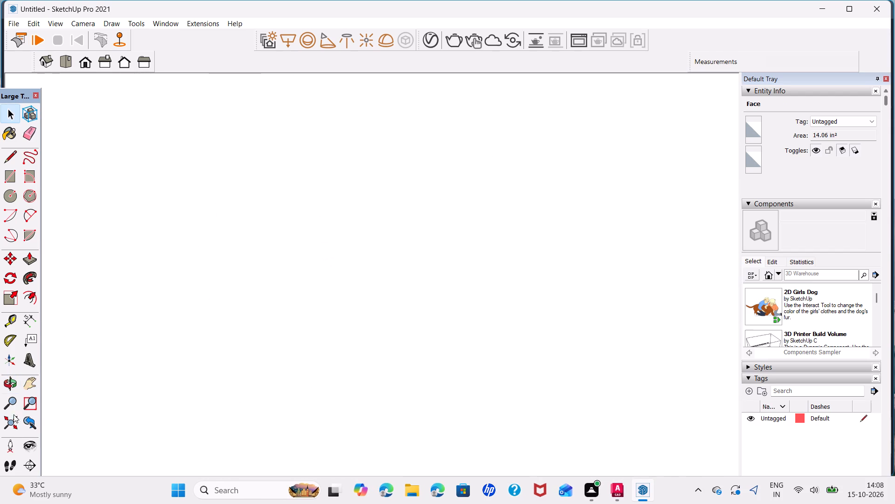
left_click(13, 429)
scroll(275, 311, "down", 2)
middle_click_drag(418, 294, 509, 287)
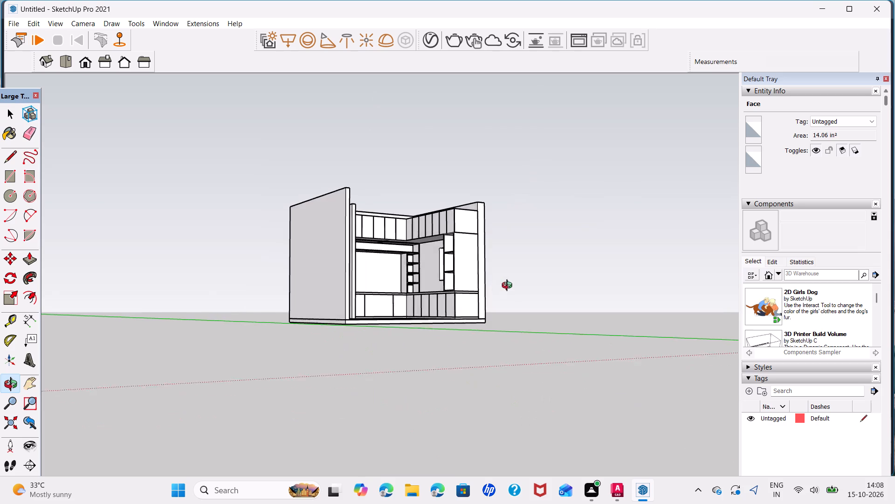
middle_click_drag(509, 287, 651, 361)
scroll(430, 241, "up", 6)
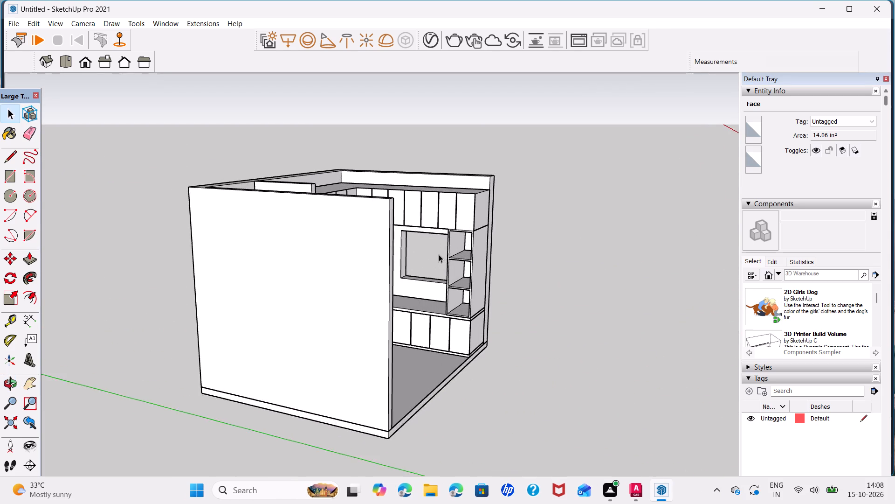
scroll(439, 254, "up", 8)
middle_click_drag(486, 266, 508, 259)
scroll(489, 229, "up", 6)
middle_click_drag(480, 261, 494, 262)
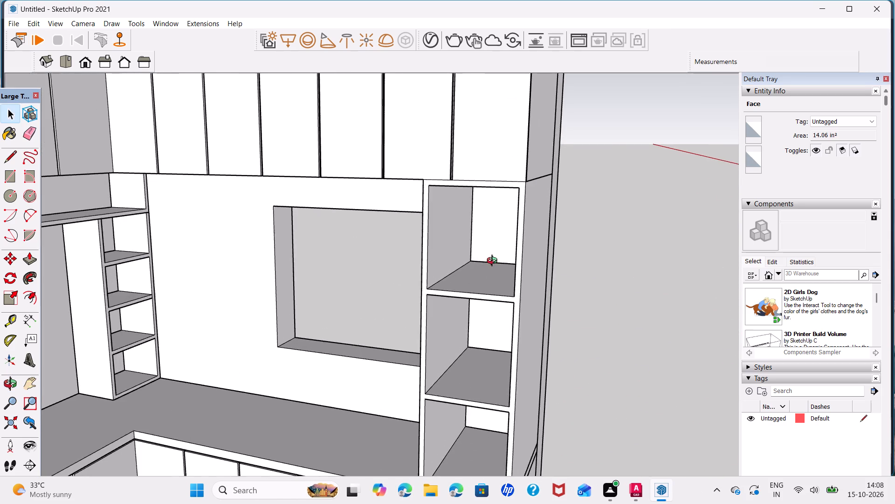
middle_click_drag(494, 262, 525, 237)
key("r")
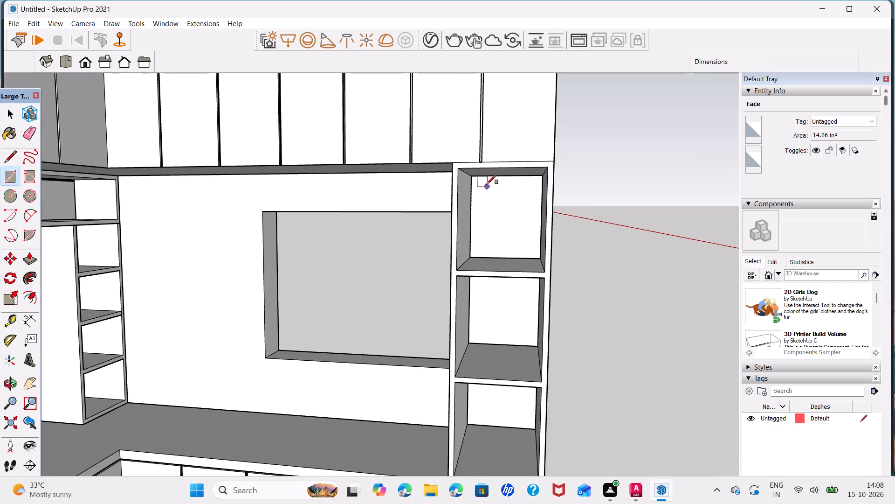
left_click(471, 176)
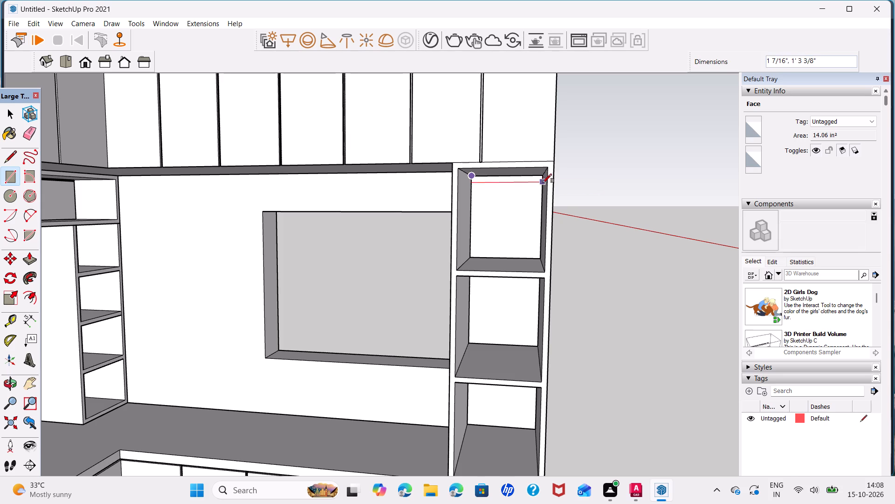
scroll(543, 183, "up", 9)
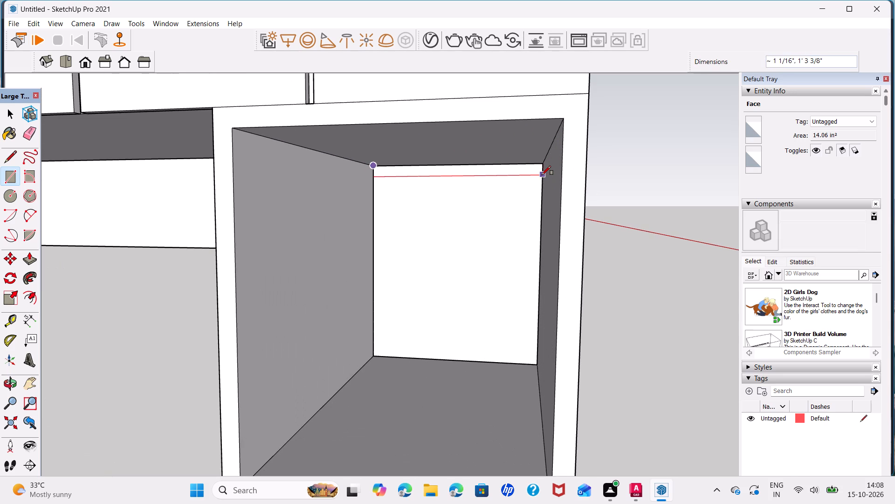
left_click(542, 175)
Draw a strip rectangle about 1' 3 3/8" by 1 1/4" along the back-panel top of the tall unit's middle compartment.
scroll(473, 244, "down", 4)
middle_click_drag(473, 295, 483, 246, "shift")
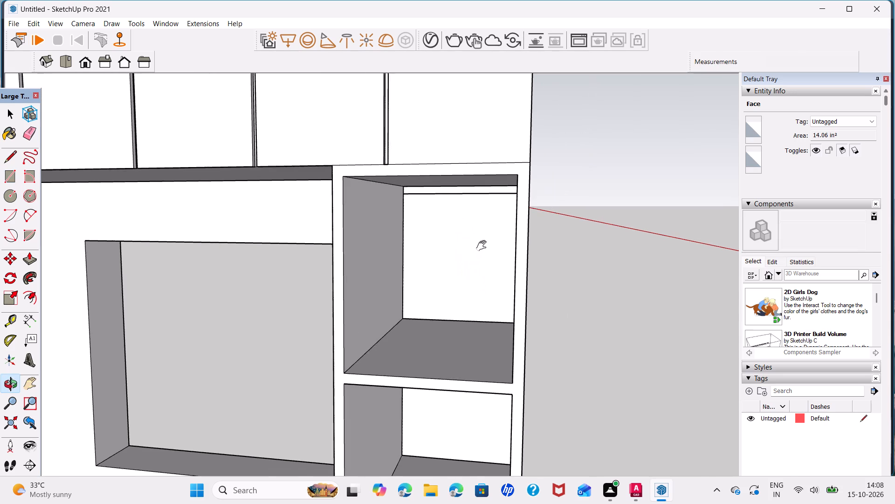
middle_click_drag(483, 246, 529, 170, "shift")
middle_click_drag(506, 254, 527, 211)
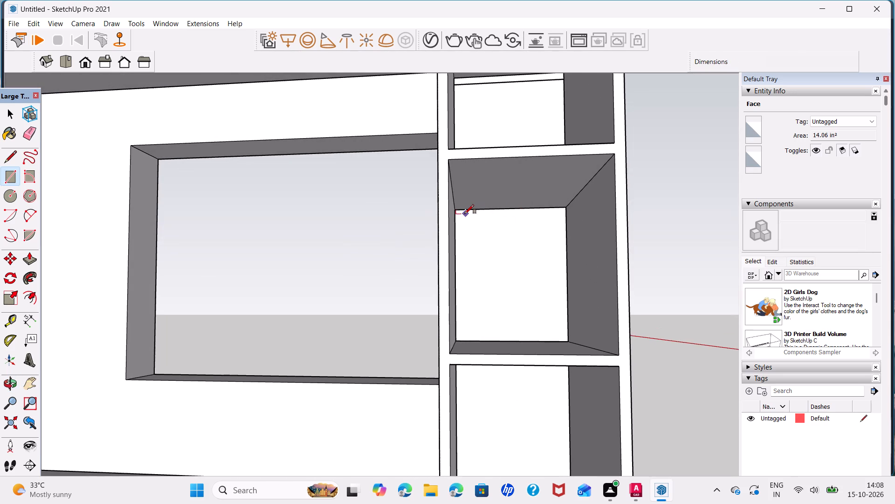
left_click(458, 211)
key("space")
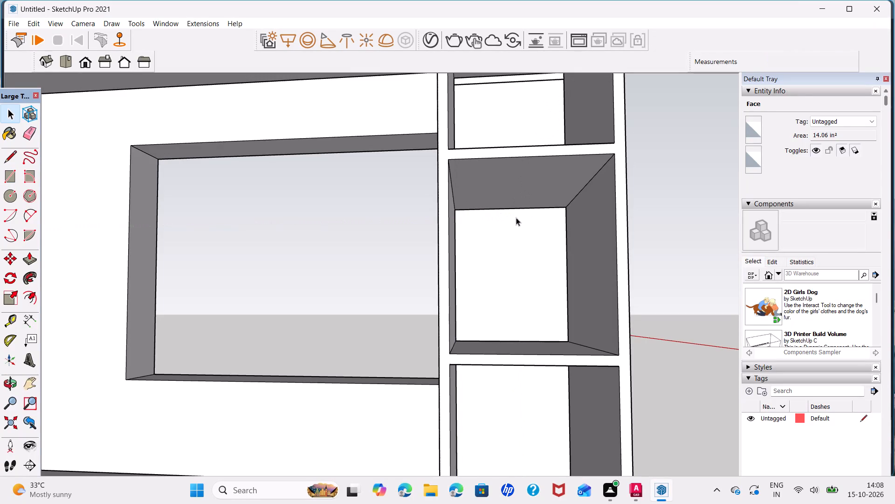
key("r")
left_click(457, 208)
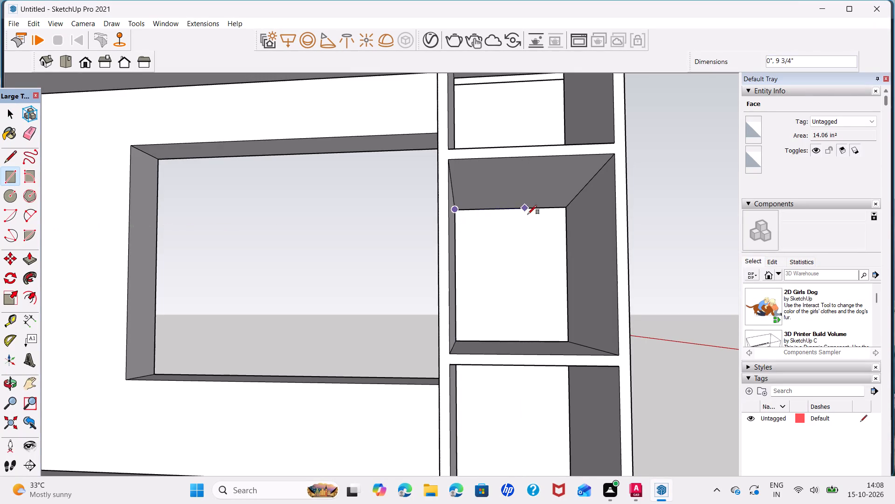
left_click(567, 216)
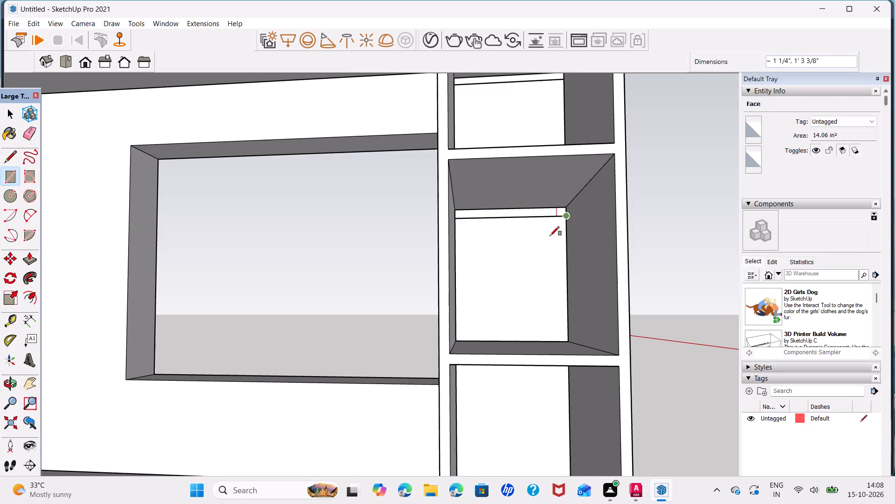
Draw a strip rectangle about 1' 3 3/8" by 1 9/16" along the back-panel top of the tall unit's bottom compartment.
scroll(522, 279, "down", 1)
middle_click_drag(523, 292, 503, 213)
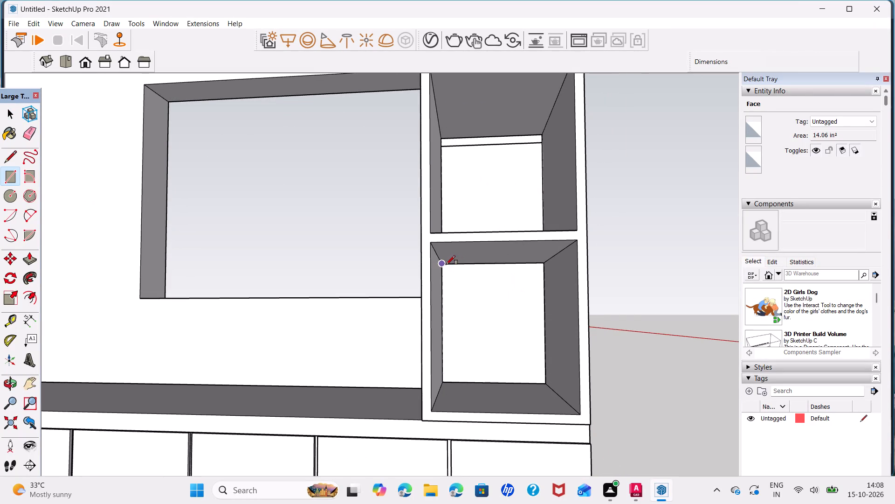
left_click(444, 266)
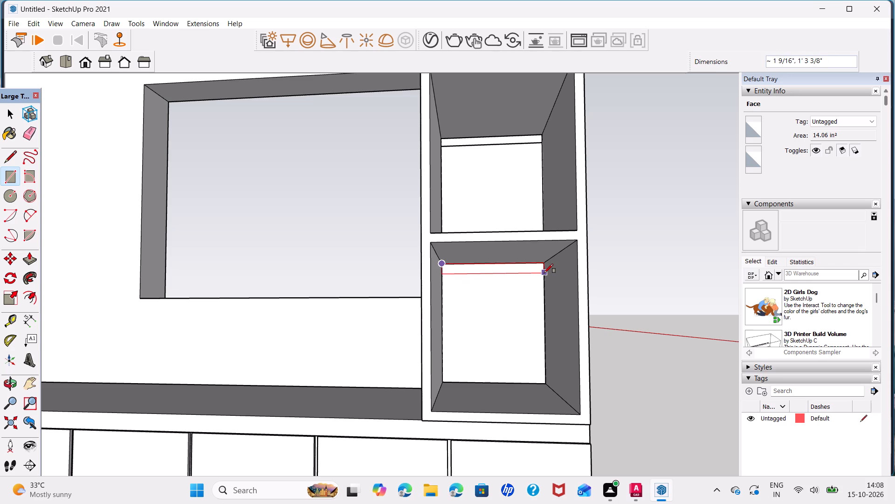
left_click(544, 273)
key("space")
scroll(545, 262, "up", 4)
left_click(541, 267)
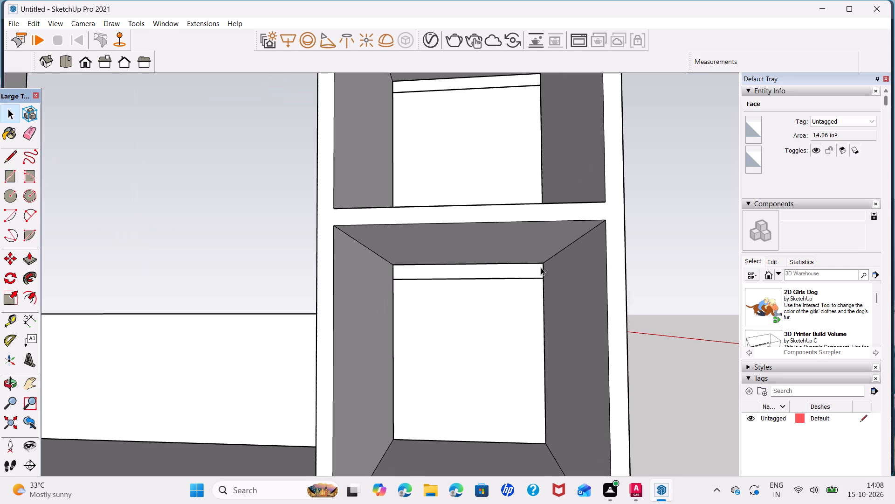
Examine the whole room model from several angles, including the L-shaped storage, open shelves and pooja partition.
scroll(536, 273, "down", 13)
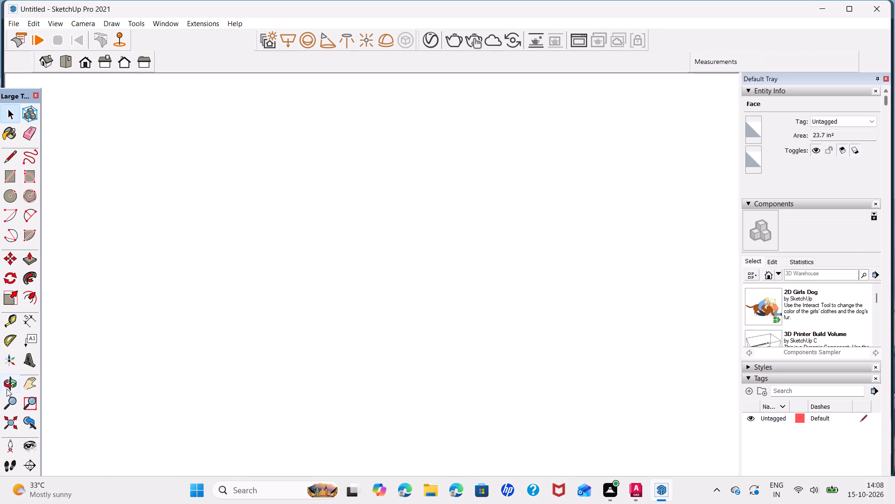
left_click(14, 424)
middle_click_drag(162, 255, 113, 343)
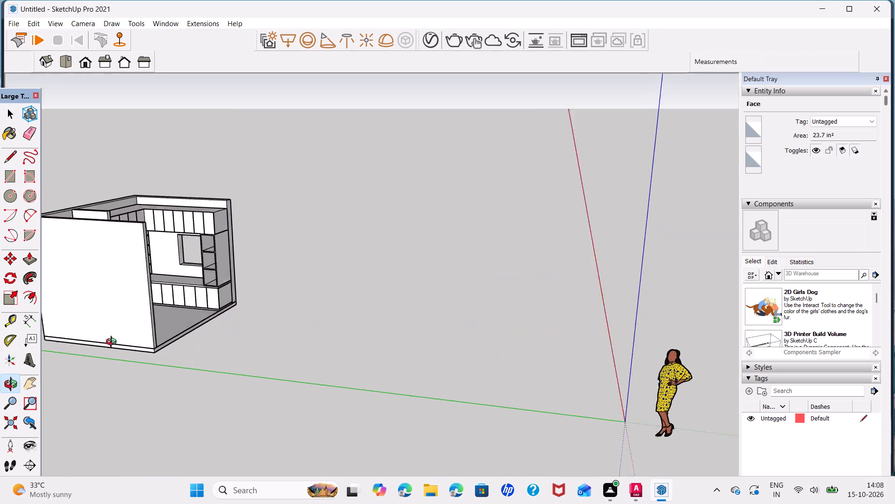
middle_click_drag(113, 343, 60, 339)
scroll(204, 244, "up", 6)
middle_click_drag(227, 298, 105, 315)
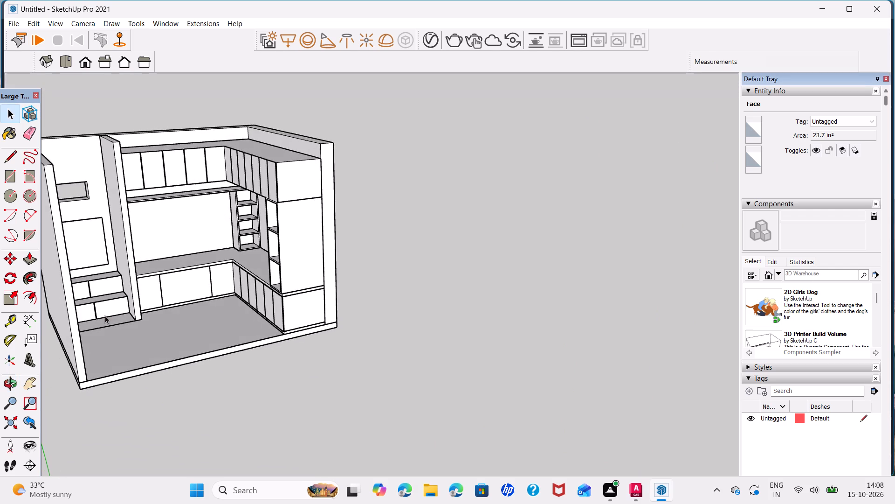
scroll(151, 276, "up", 2)
left_click(199, 280)
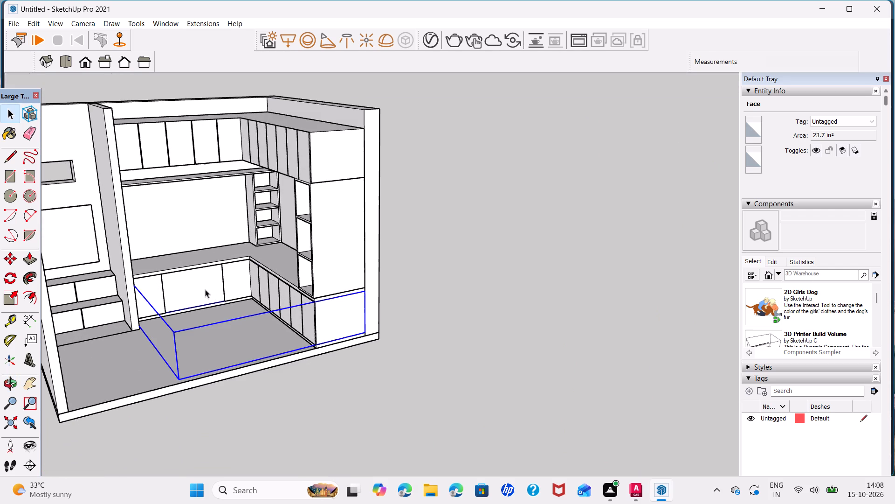
left_click(456, 285)
middle_click_drag(230, 284, 175, 265)
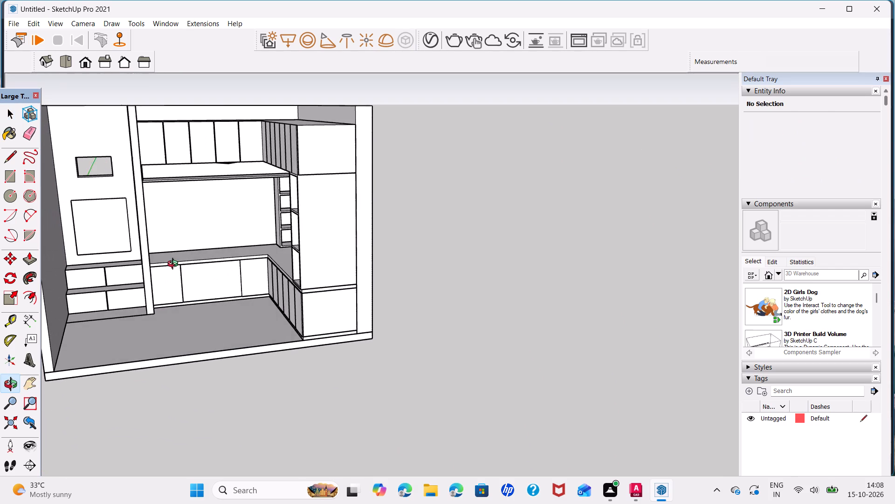
middle_click_drag(175, 265, 174, 264)
scroll(237, 244, "up", 2)
scroll(252, 252, "down", 4)
middle_click_drag(256, 259, 255, 260)
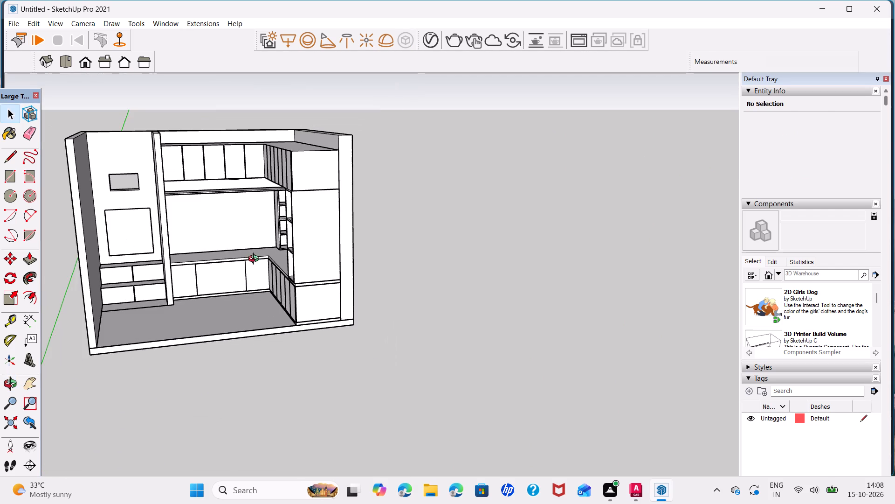
middle_click_drag(255, 260, 233, 266)
middle_click_drag(231, 248, 227, 287)
scroll(219, 277, "up", 1)
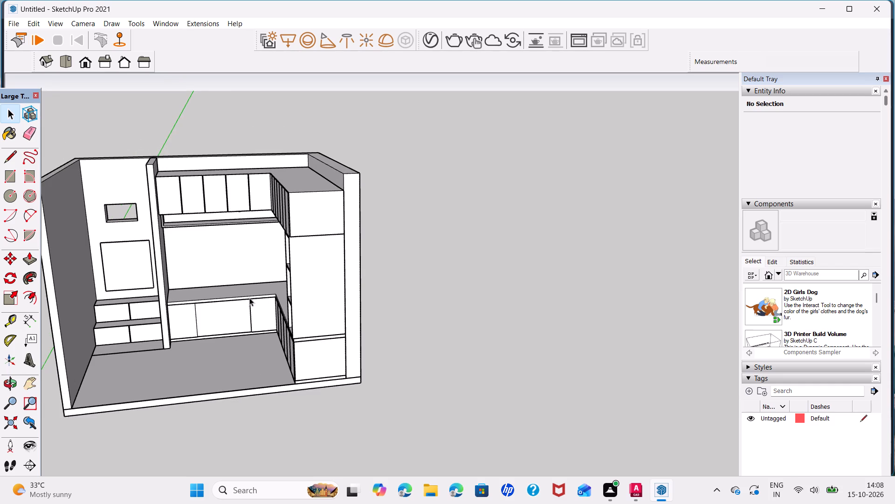
middle_click_drag(249, 298, 230, 293)
scroll(236, 259, "up", 4)
middle_click_drag(252, 281, 360, 273)
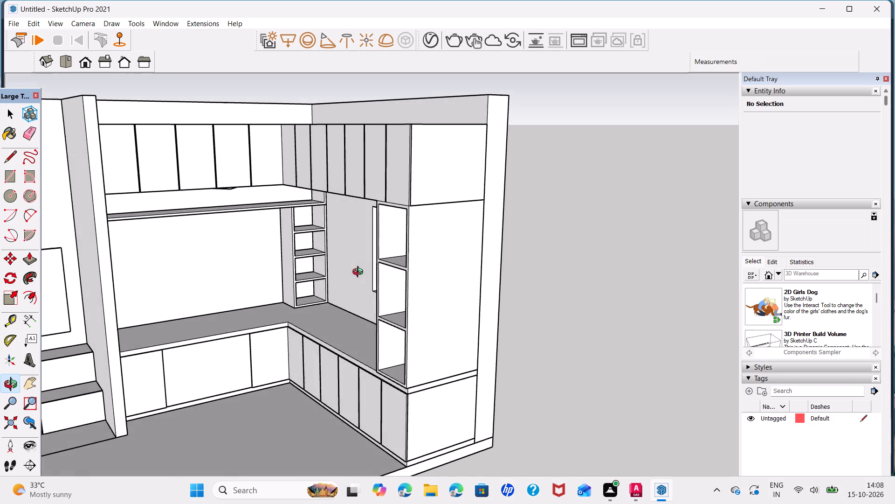
middle_click_drag(360, 273, 389, 272)
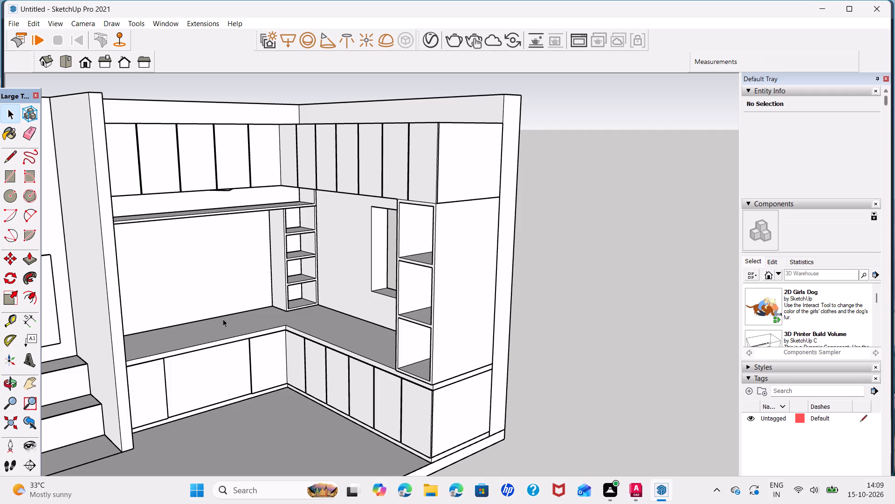
Draw a circle of about 13/16" radius on the upper cabinet door nearest the partition, beside its gap with the adjacent door.
scroll(224, 285, "up", 1)
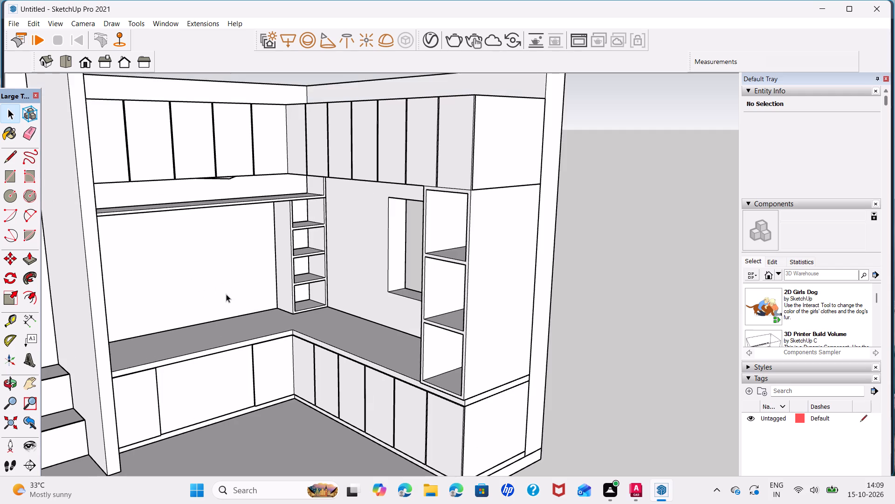
middle_click_drag(226, 294, 131, 267)
scroll(141, 238, "up", 1)
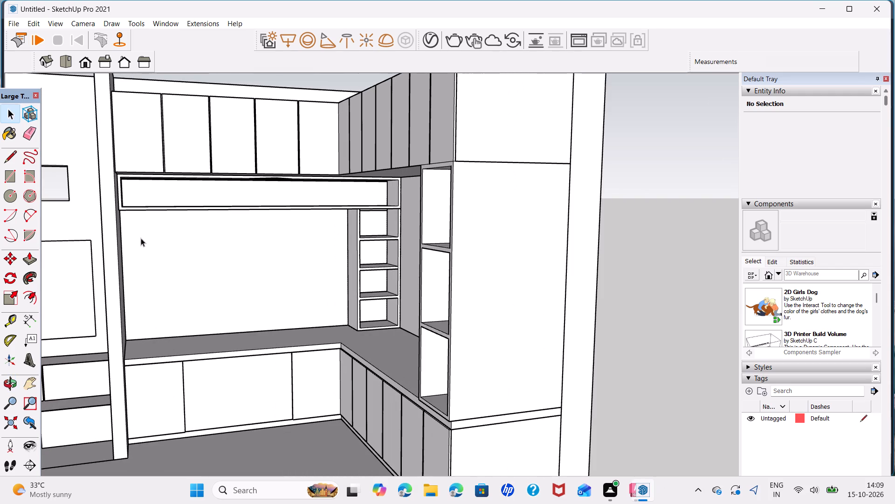
scroll(141, 116, "up", 2)
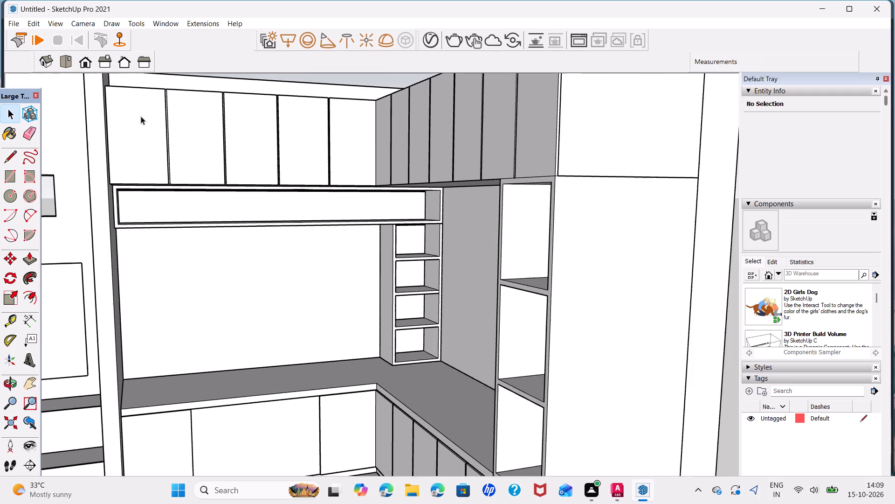
middle_click_drag(151, 128, 137, 201, "shift")
scroll(155, 186, "up", 8)
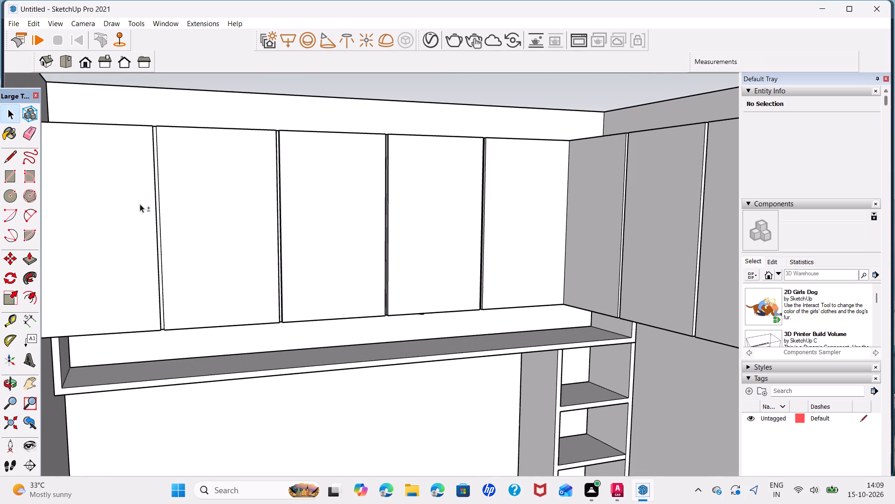
middle_click_drag(140, 204, 112, 215, "shift")
scroll(130, 212, "up", 1)
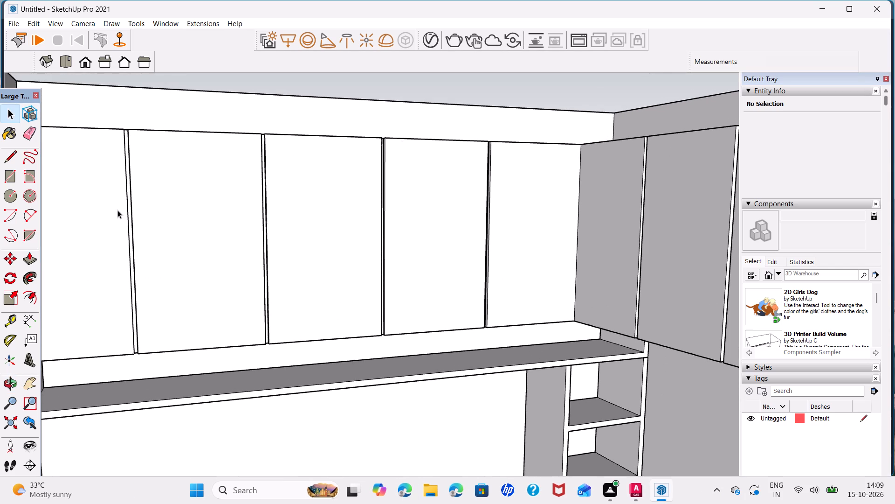
scroll(111, 213, "up", 1)
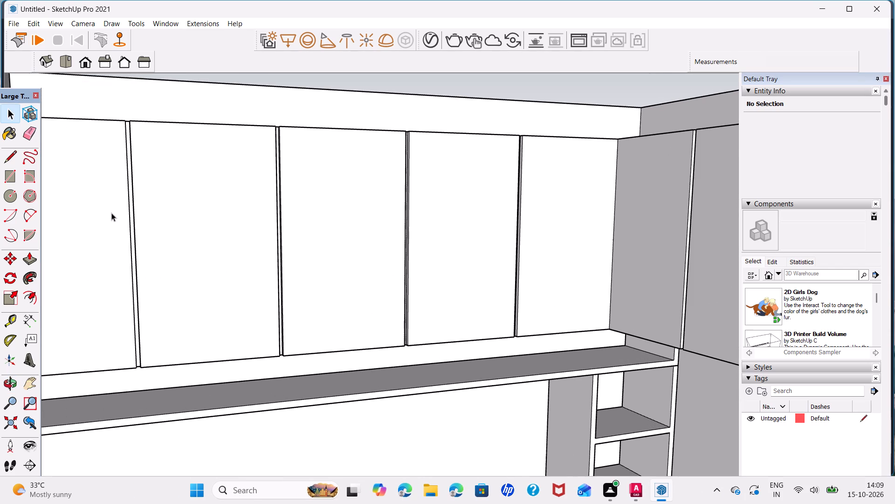
key("r")
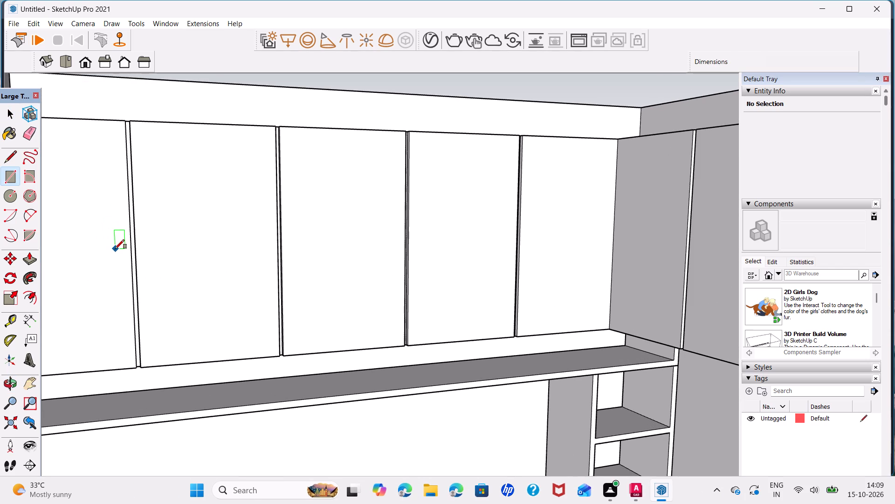
left_click(14, 195)
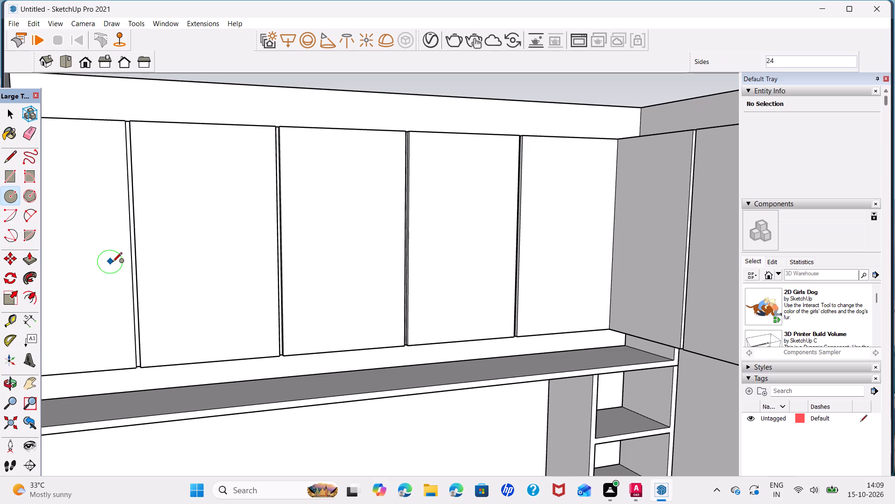
left_click(112, 239)
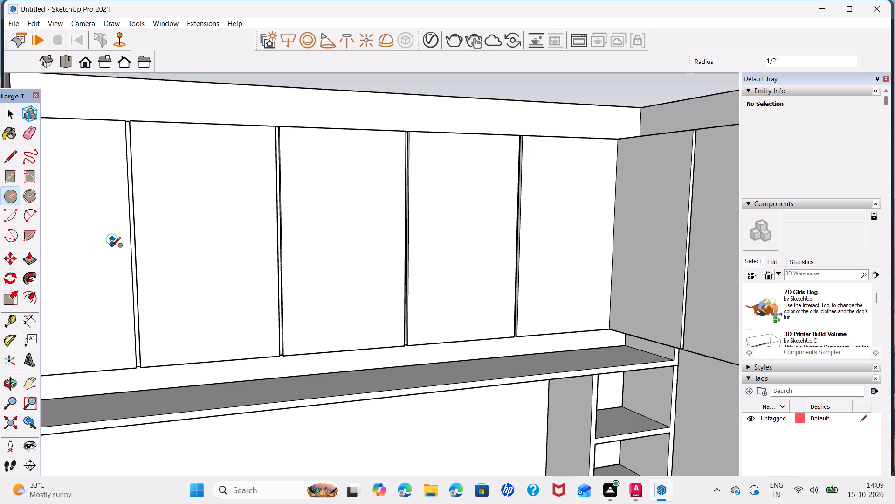
scroll(111, 247, "up", 13)
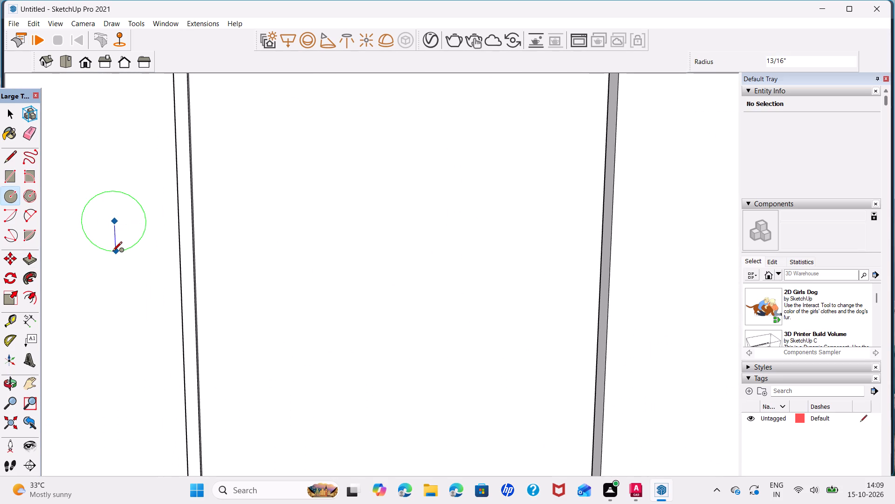
left_click(112, 252)
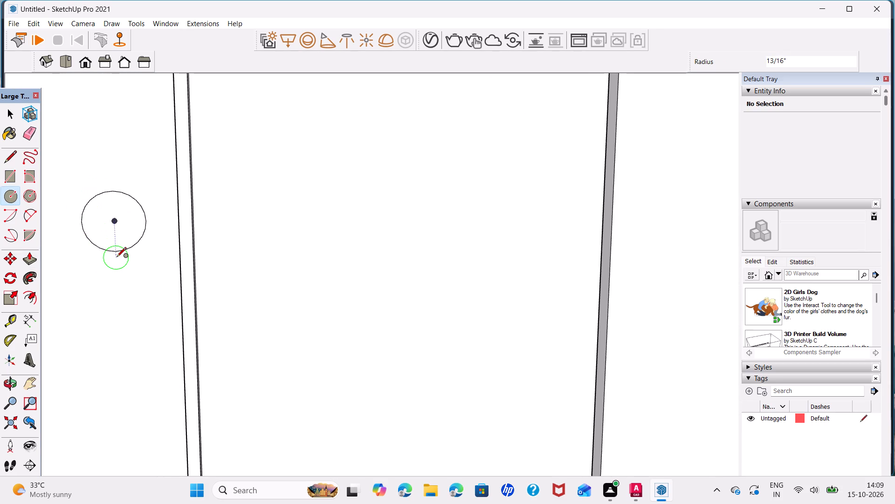
key("space")
Draw a three-segment handle path from the circle's centre: outward from the door, downward, and about 1 1/16" back toward the door.
scroll(122, 225, "down", 4)
middle_click_drag(129, 224, 268, 260)
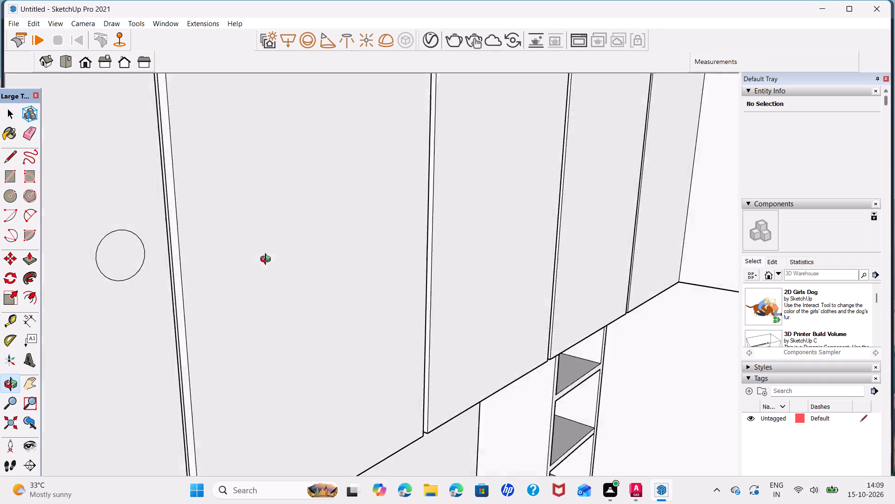
middle_click_drag(268, 260, 330, 271)
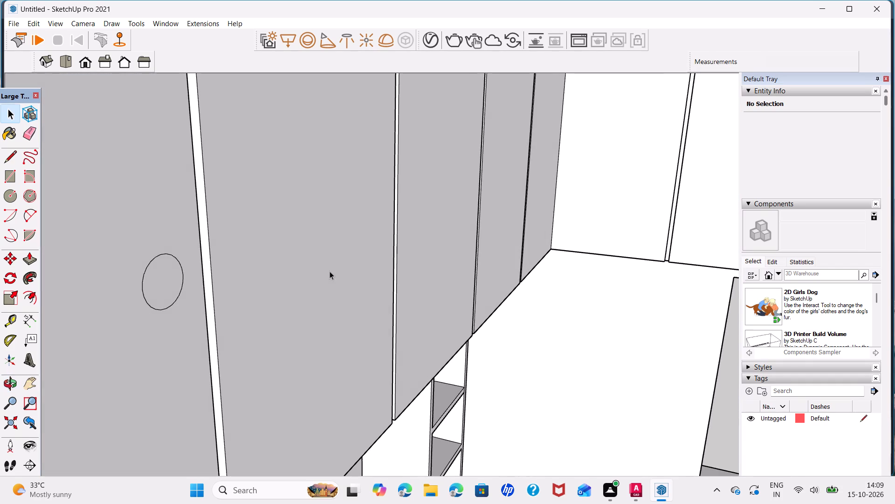
left_click(12, 159)
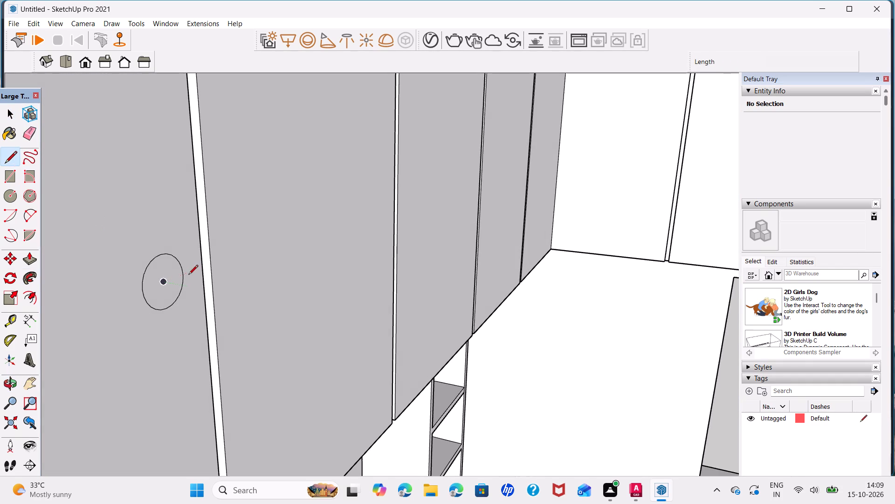
left_click(168, 281)
left_click(192, 290)
left_click(200, 346)
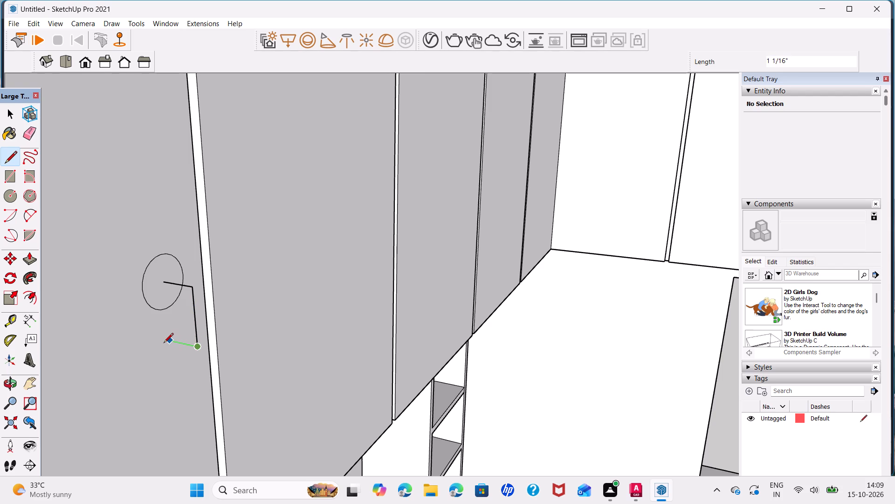
left_click(164, 343)
key("space")
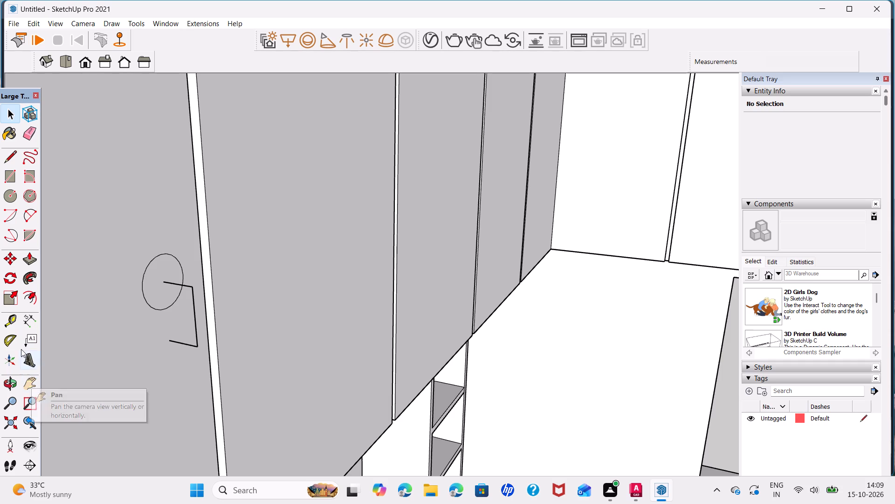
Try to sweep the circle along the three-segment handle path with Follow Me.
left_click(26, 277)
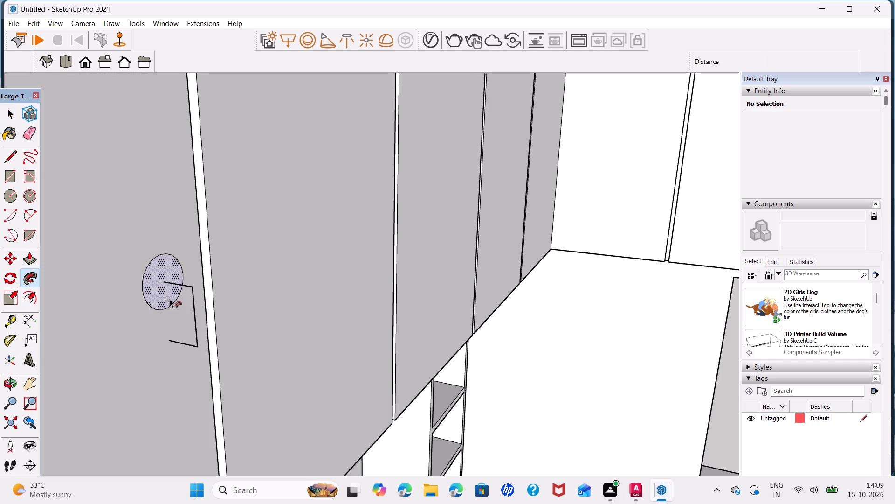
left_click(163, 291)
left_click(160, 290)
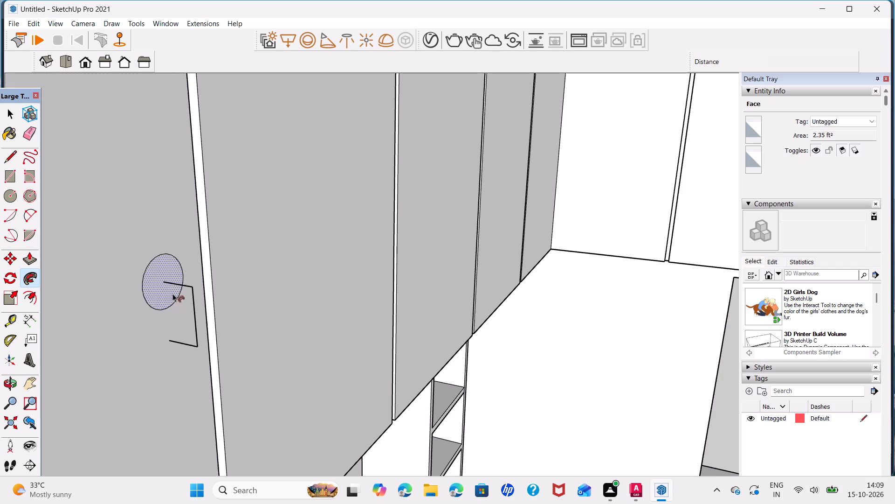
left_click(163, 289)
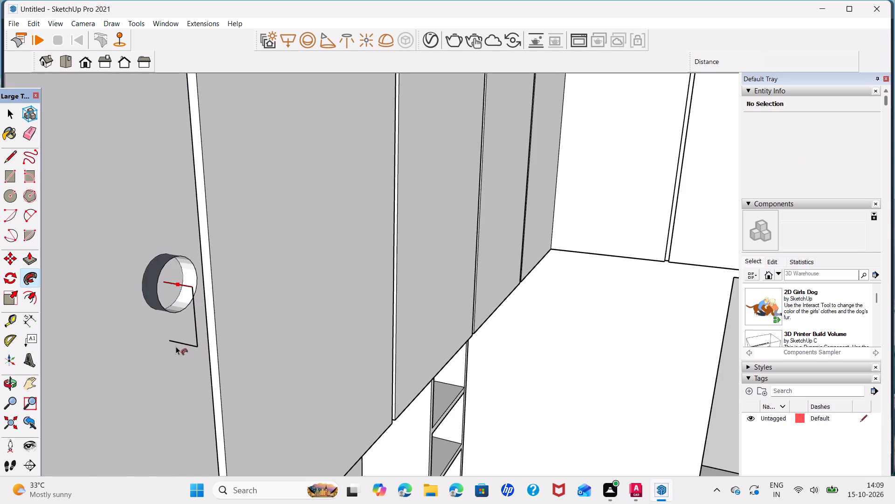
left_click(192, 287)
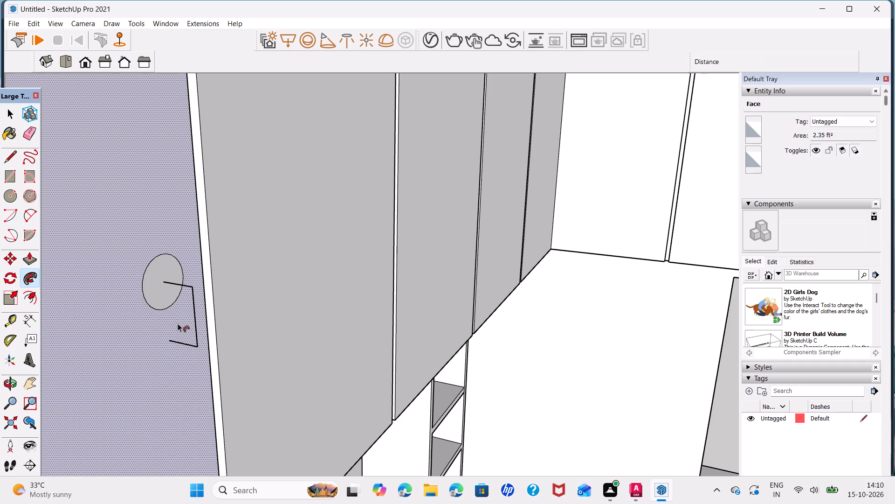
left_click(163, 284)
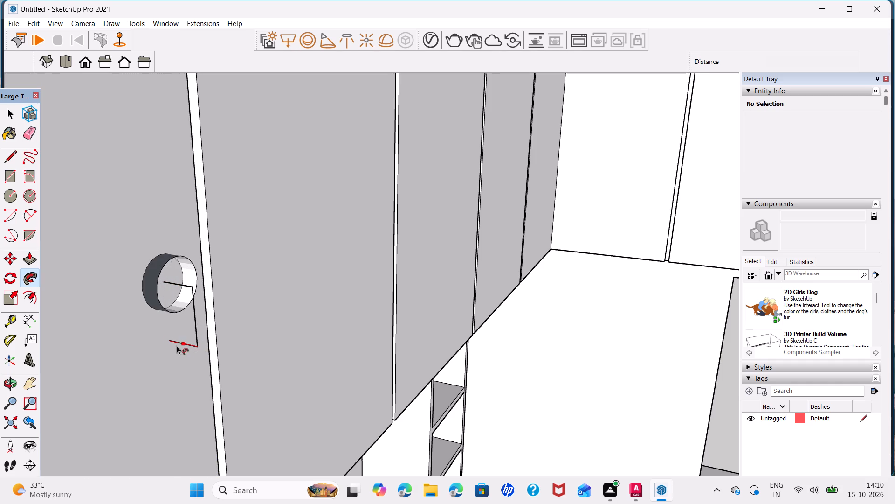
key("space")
Undo the last segment of the handle path, the one returning toward the door.
key("ctrl+z")
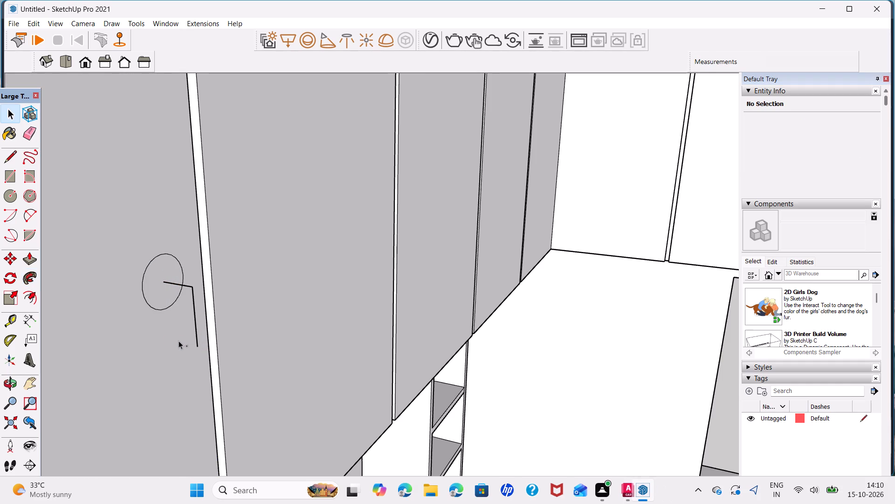
Undo the remaining handle path segments and the circle on the upper cabinet door.
key("ctrl+z")
key("ctrl+z")
key("ctrl+z")
Draw an upright rectangle about 4 3/16" by 3/8" on the end upper cabinet door, beside its gap with the adjacent door.
scroll(175, 300, "down", 8)
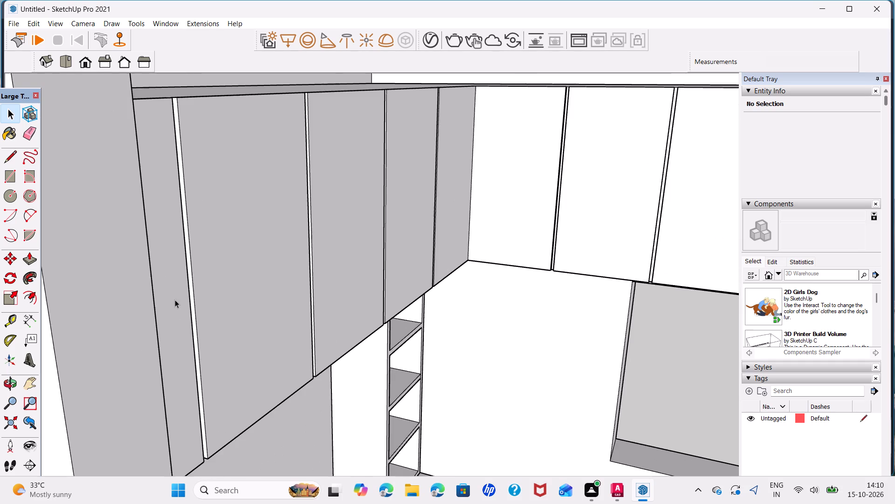
middle_click_drag(251, 321, 112, 322)
scroll(114, 305, "down", 1)
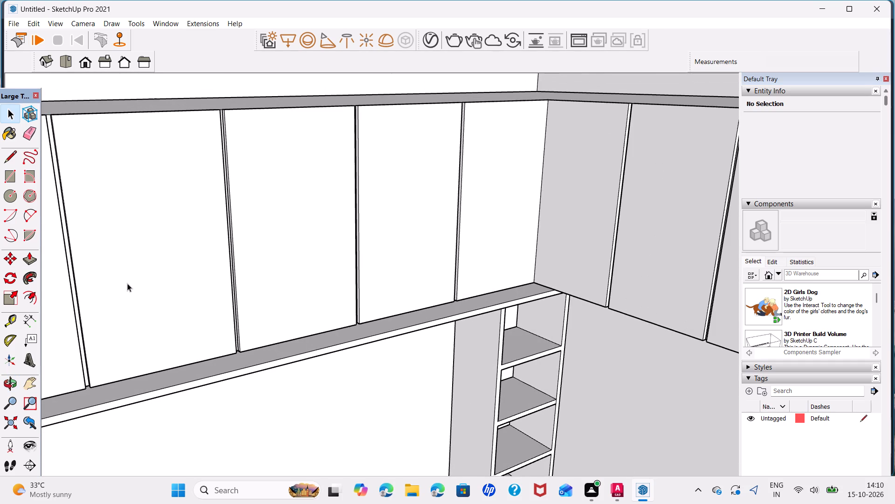
middle_click_drag(129, 281, 345, 275, "shift")
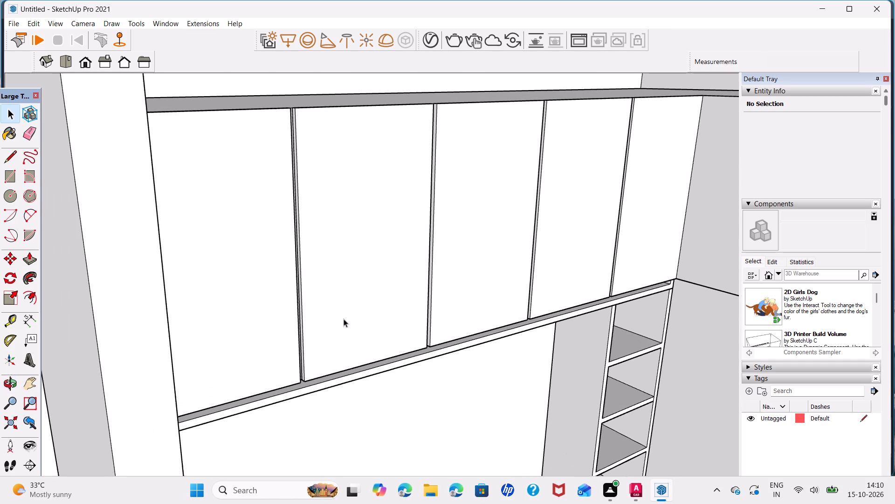
middle_click_drag(346, 366, 227, 367)
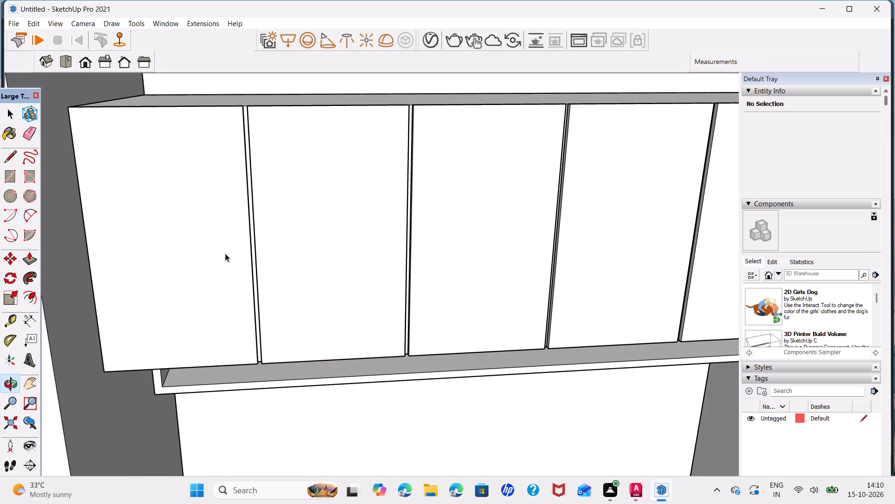
key("r")
scroll(240, 217, "up", 3)
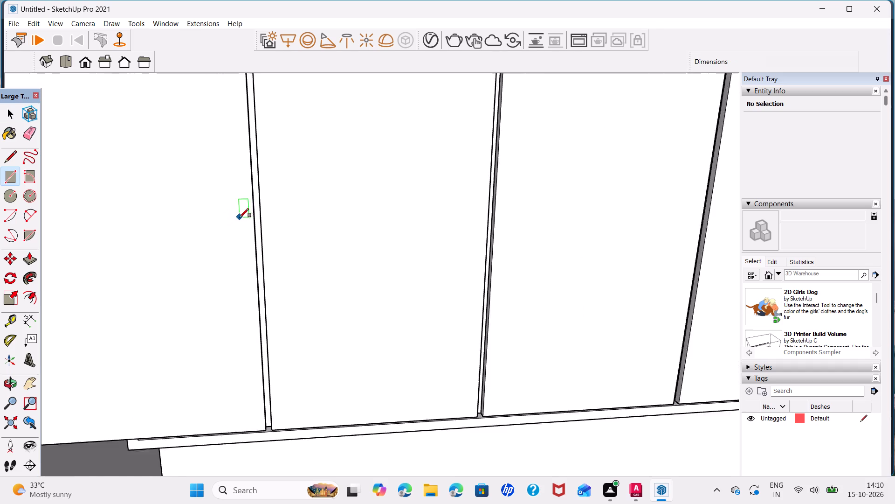
scroll(240, 217, "up", 2)
left_click(242, 209)
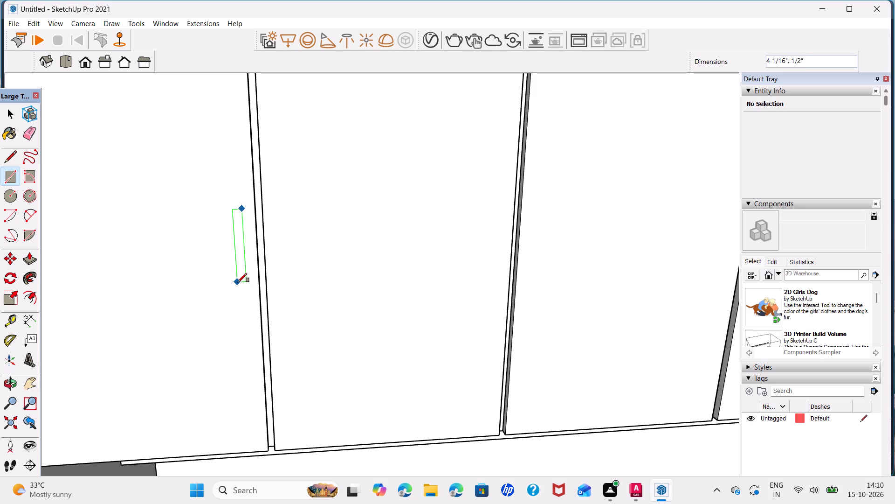
scroll(238, 283, "up", 5)
left_click(241, 285)
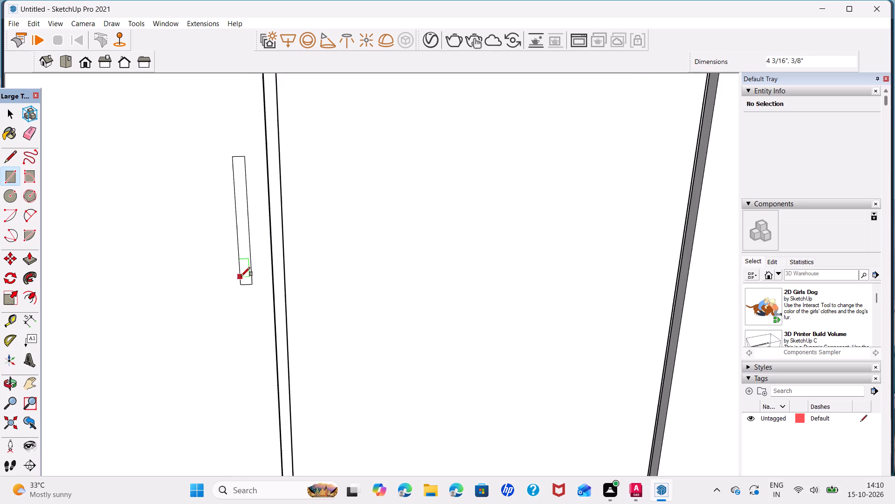
Extrude the handle rectangle 1" outward from the cabinet door.
key("space")
left_click(244, 272)
key("p")
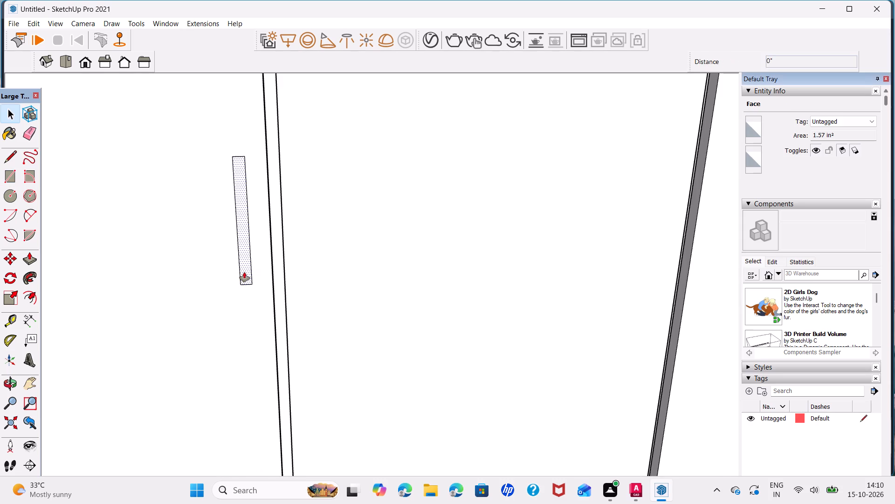
left_click(244, 272)
key("1")
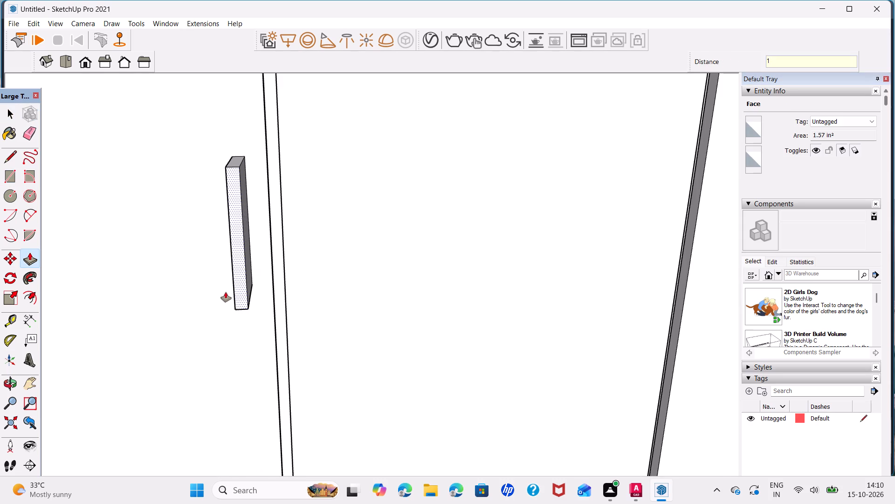
key("Return")
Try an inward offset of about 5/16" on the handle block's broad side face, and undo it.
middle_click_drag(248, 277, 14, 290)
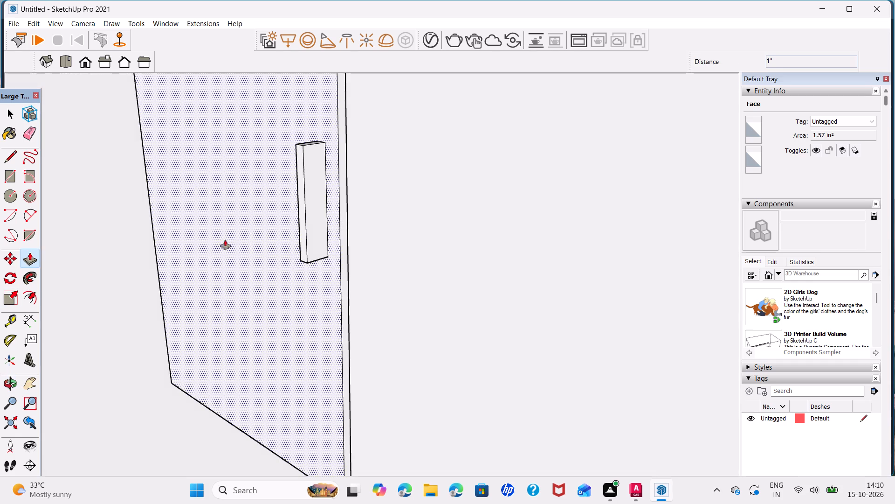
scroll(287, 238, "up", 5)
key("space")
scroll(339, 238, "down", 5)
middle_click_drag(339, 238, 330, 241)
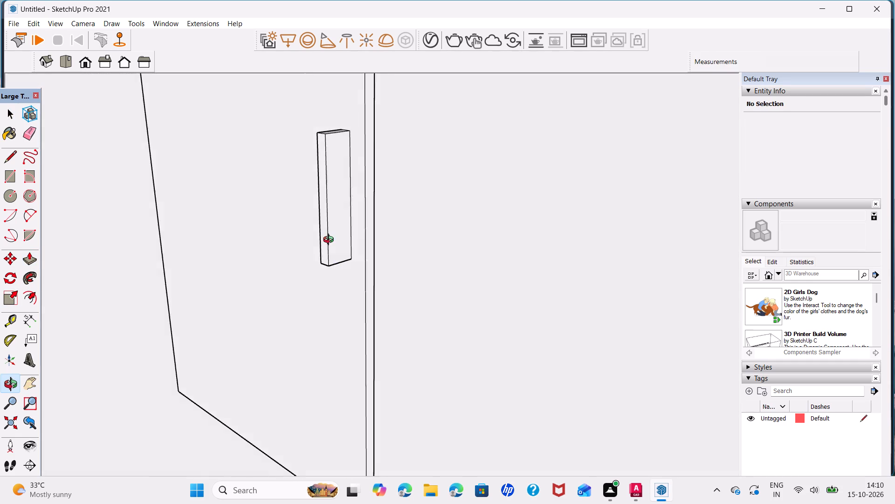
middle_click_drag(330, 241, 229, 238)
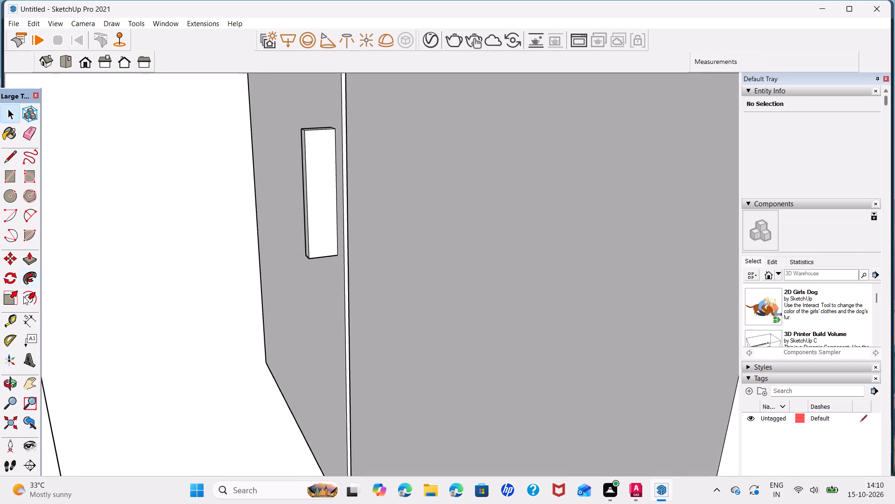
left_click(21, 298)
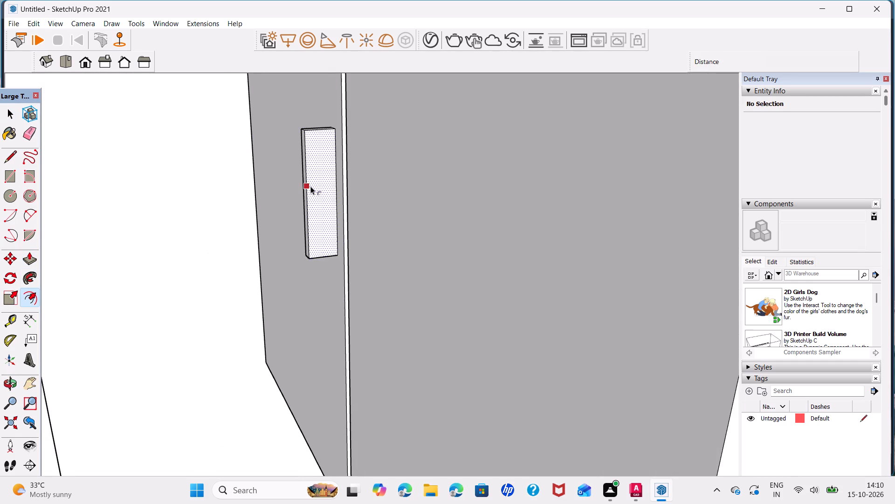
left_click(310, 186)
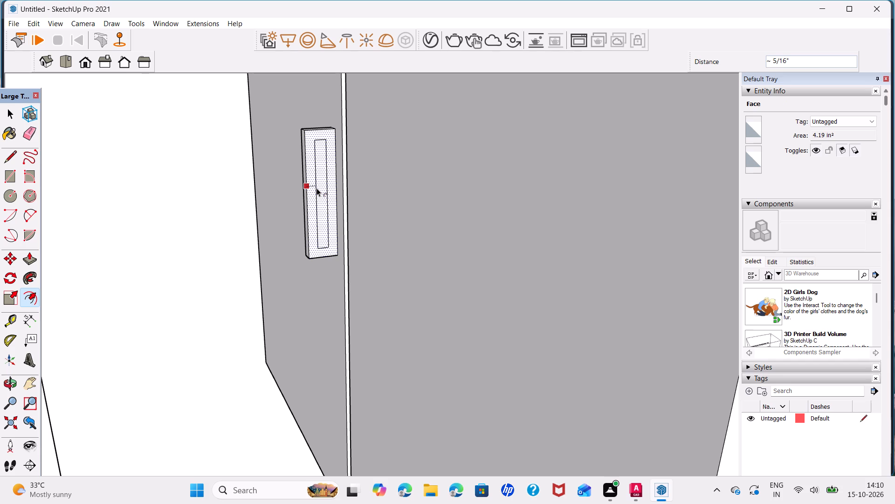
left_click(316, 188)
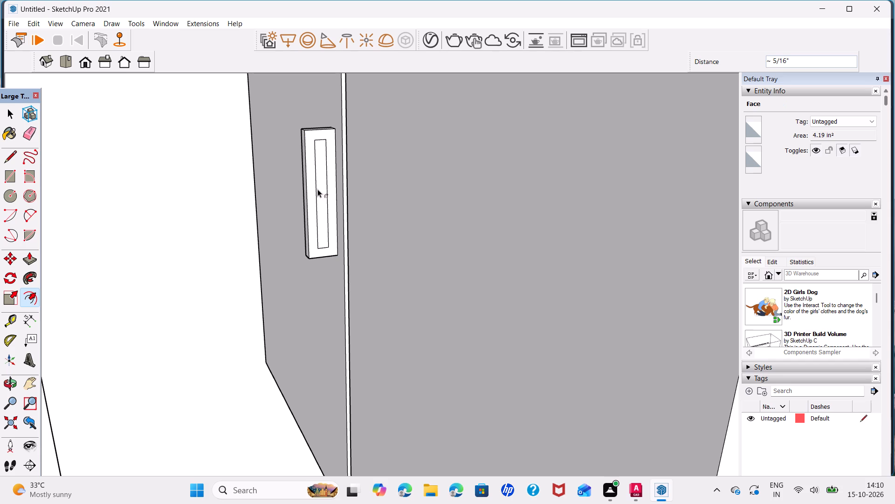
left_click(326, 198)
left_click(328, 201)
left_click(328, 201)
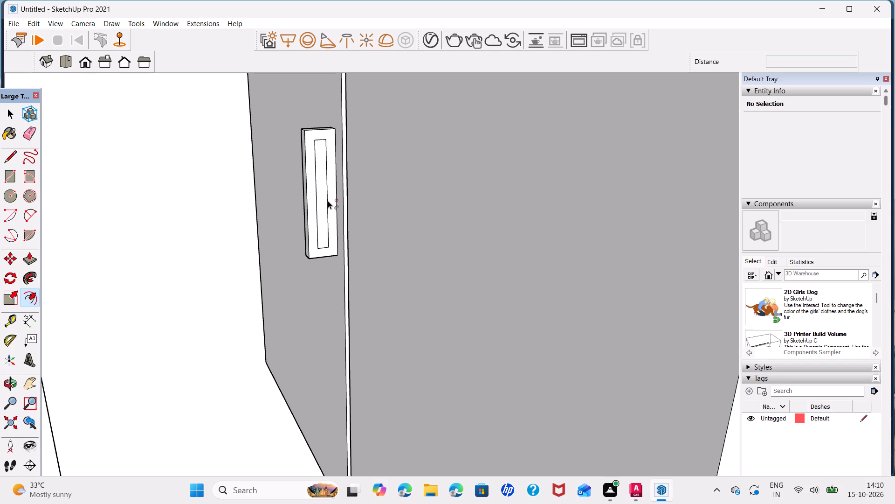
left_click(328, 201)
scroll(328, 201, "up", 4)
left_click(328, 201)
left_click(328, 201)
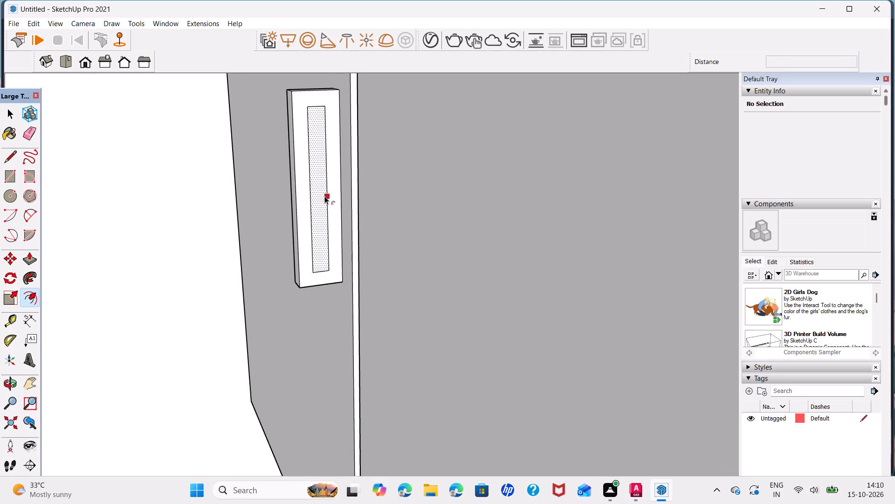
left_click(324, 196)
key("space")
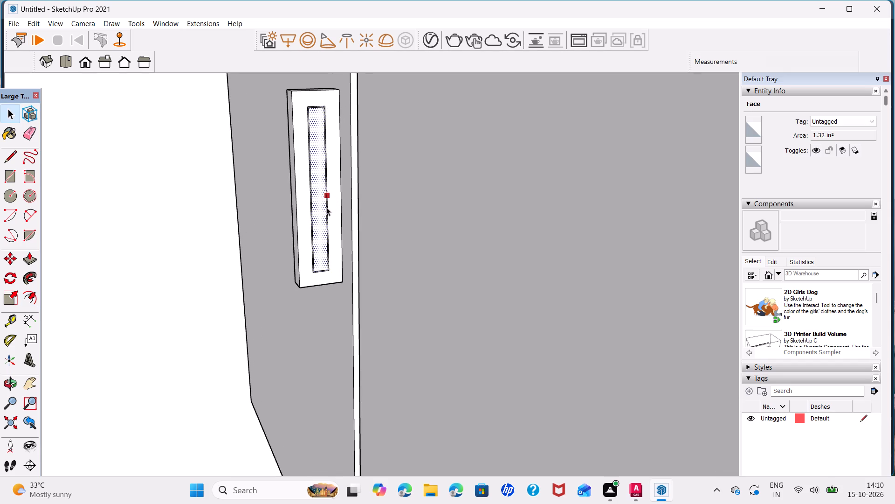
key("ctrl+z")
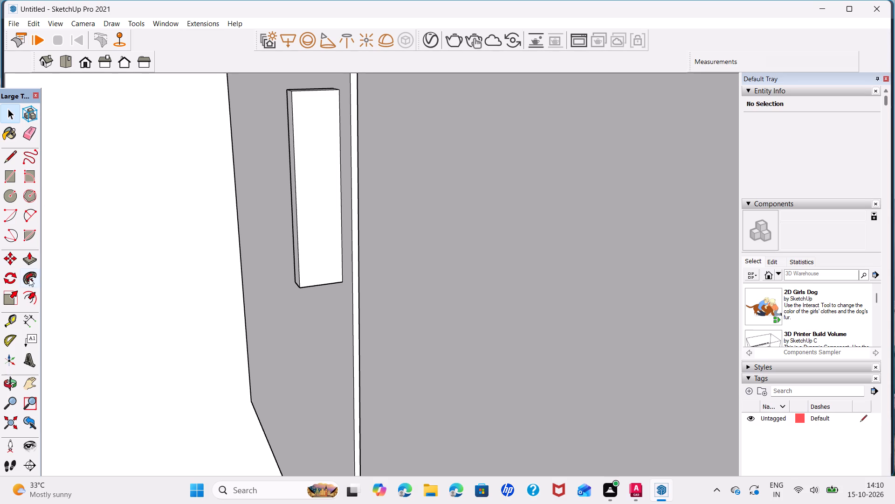
Offset the outline of the handle block's broad side face inward by about 5/16".
left_click(31, 292)
left_click(306, 201)
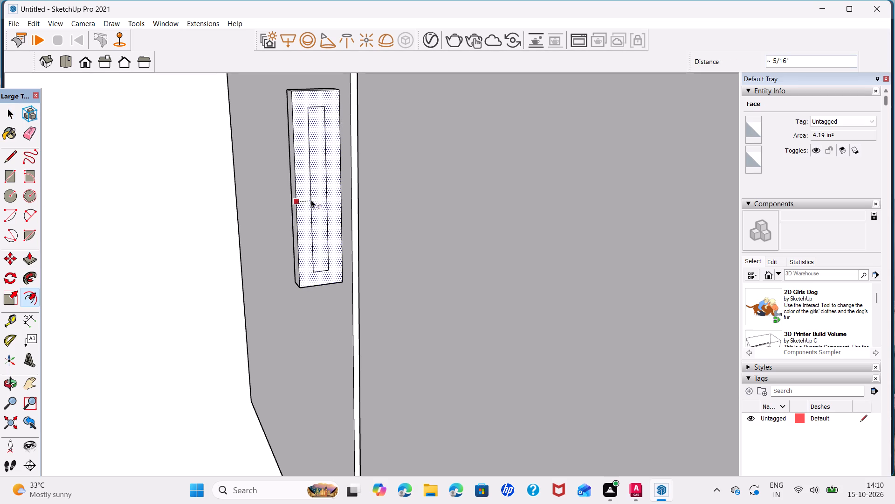
left_click(311, 200)
Move the inset outline's long edge nearest the door about 3/16" toward the door.
key("space")
left_click(326, 215)
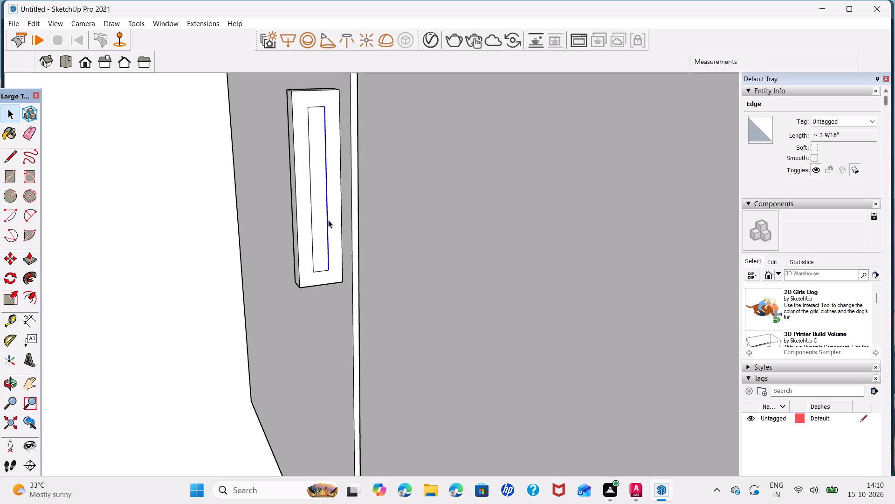
key("m")
left_click(328, 269)
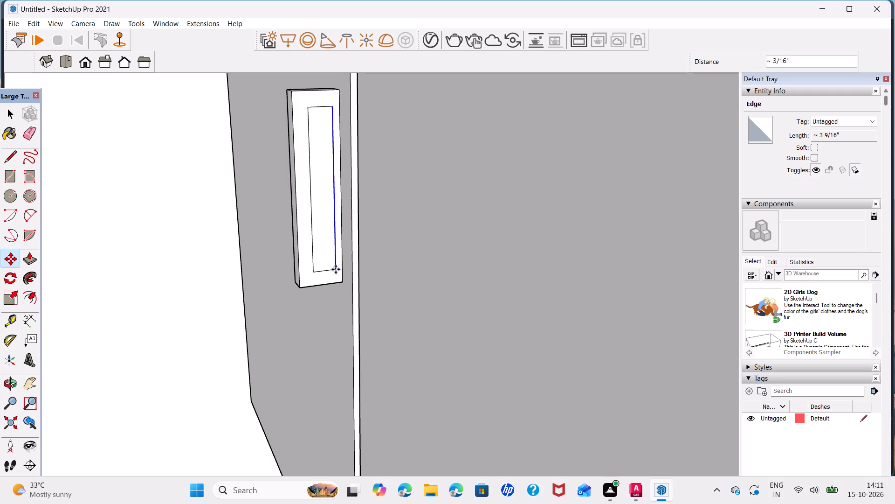
left_click(336, 269)
Push the inset face 3/8" through the handle block to cut the grip opening.
key("space")
left_click(326, 256)
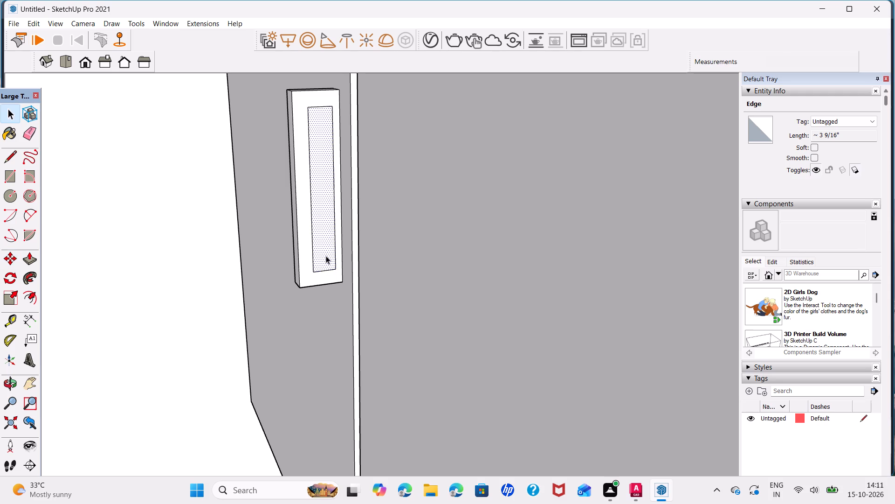
key("p")
left_click(326, 256)
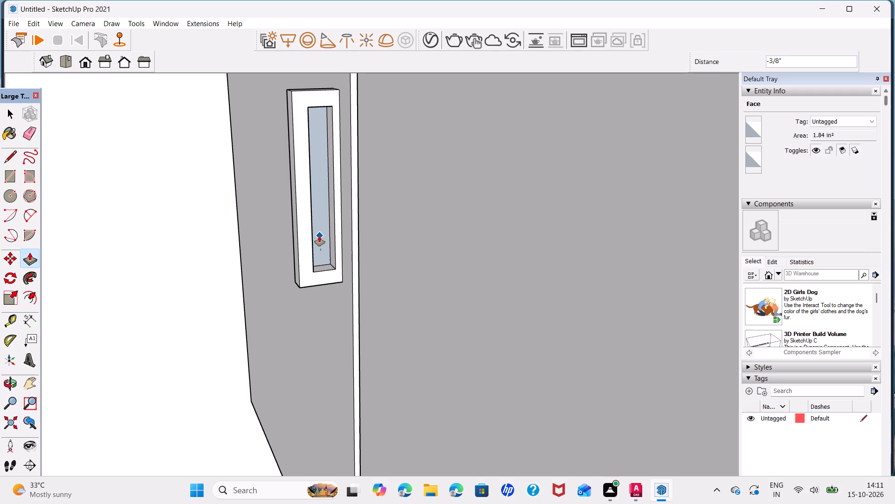
left_click(319, 236)
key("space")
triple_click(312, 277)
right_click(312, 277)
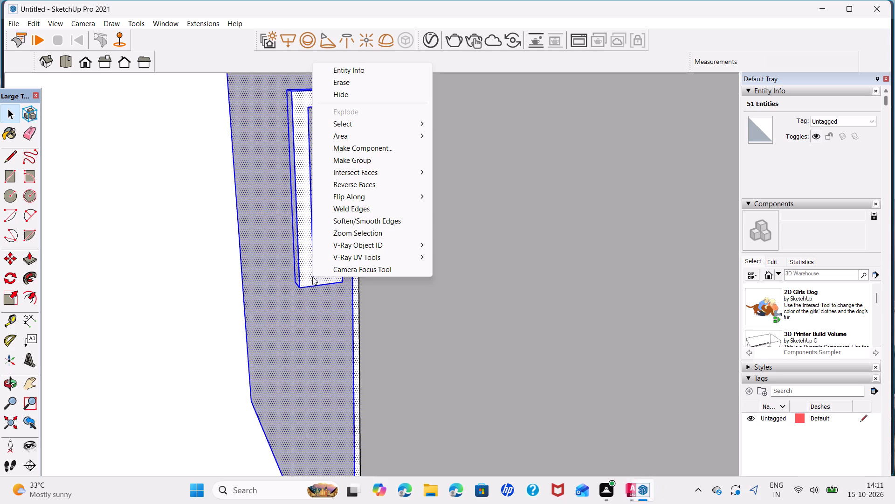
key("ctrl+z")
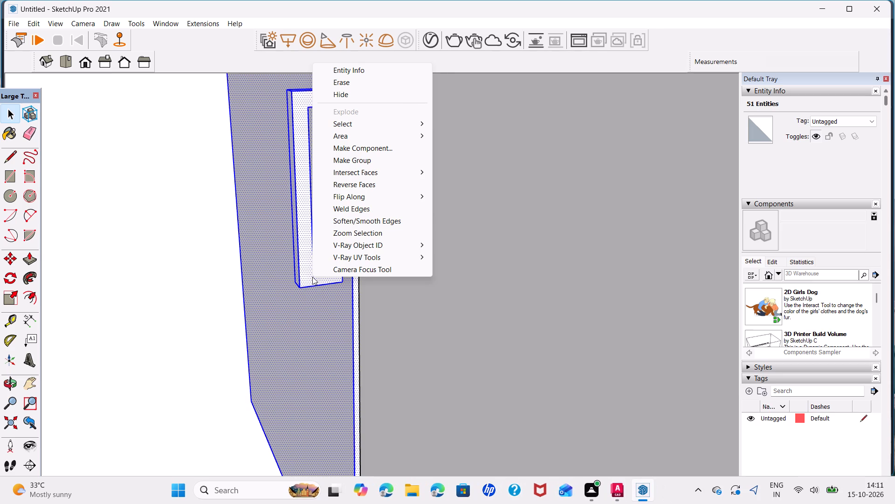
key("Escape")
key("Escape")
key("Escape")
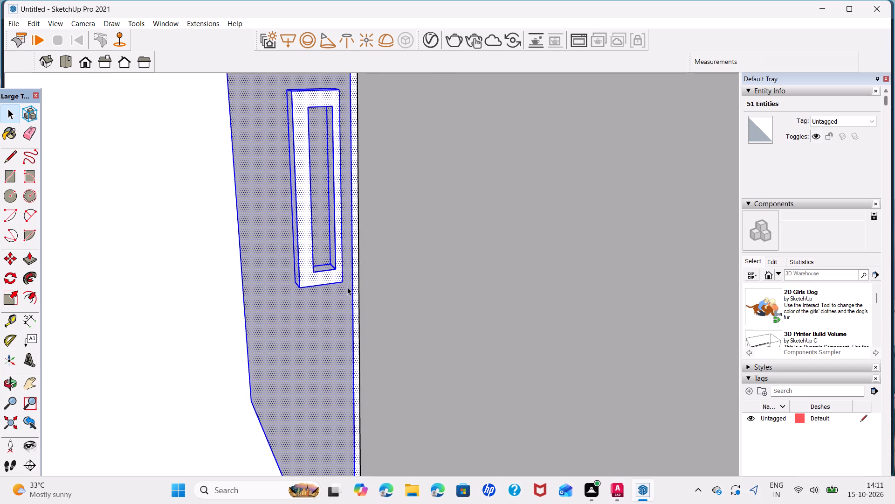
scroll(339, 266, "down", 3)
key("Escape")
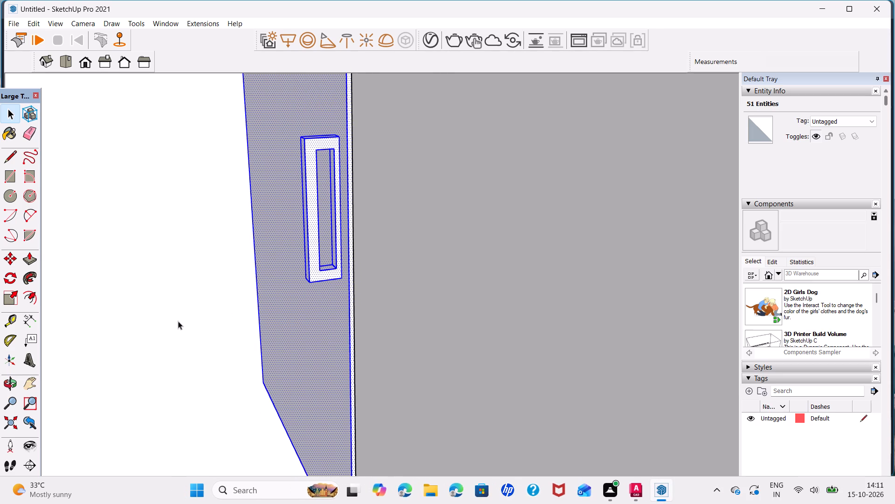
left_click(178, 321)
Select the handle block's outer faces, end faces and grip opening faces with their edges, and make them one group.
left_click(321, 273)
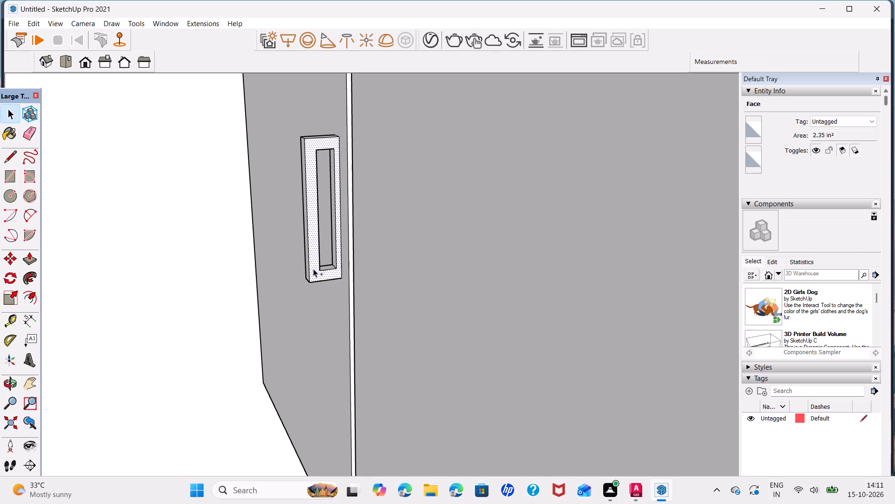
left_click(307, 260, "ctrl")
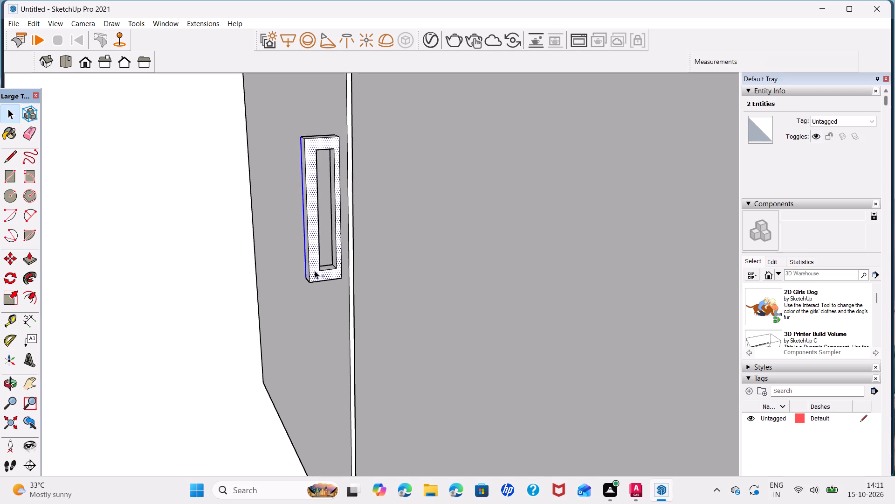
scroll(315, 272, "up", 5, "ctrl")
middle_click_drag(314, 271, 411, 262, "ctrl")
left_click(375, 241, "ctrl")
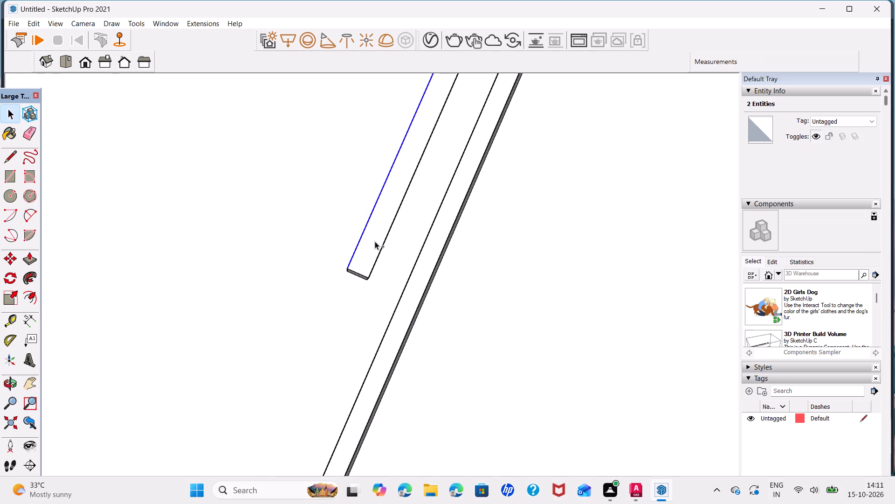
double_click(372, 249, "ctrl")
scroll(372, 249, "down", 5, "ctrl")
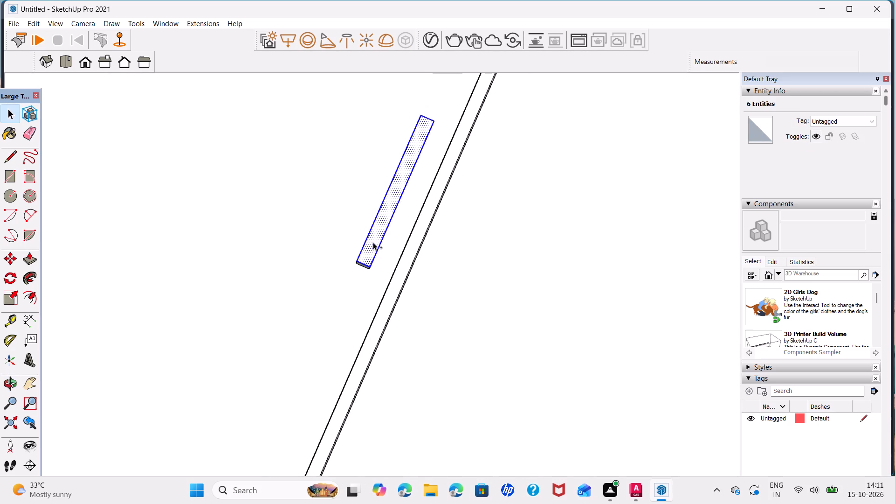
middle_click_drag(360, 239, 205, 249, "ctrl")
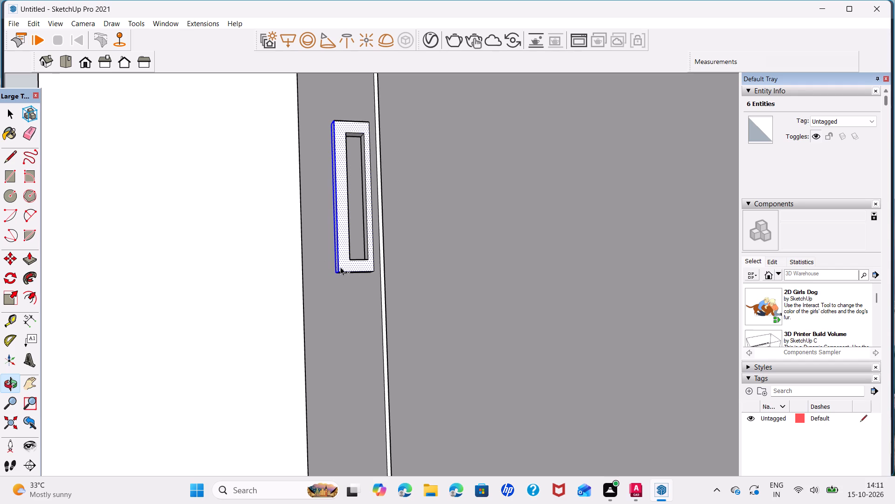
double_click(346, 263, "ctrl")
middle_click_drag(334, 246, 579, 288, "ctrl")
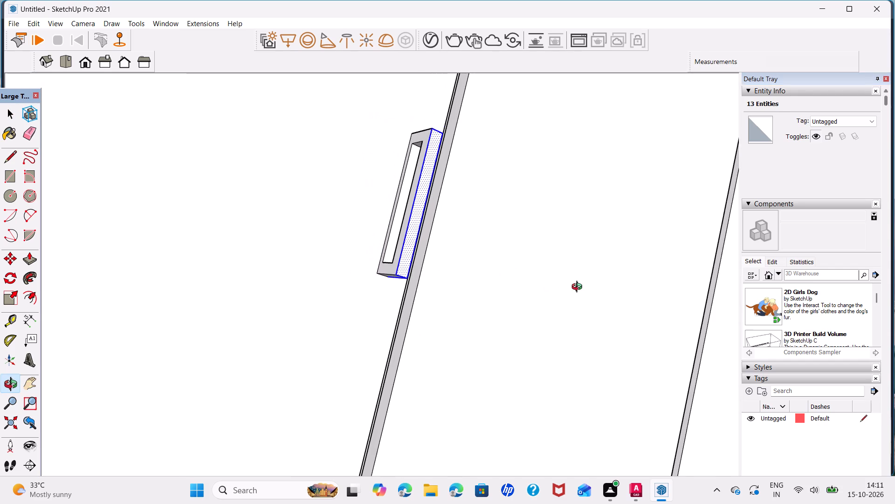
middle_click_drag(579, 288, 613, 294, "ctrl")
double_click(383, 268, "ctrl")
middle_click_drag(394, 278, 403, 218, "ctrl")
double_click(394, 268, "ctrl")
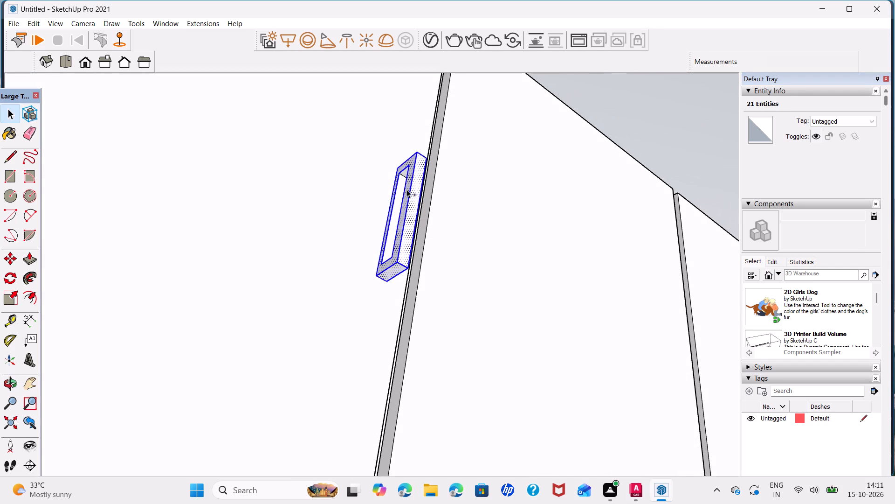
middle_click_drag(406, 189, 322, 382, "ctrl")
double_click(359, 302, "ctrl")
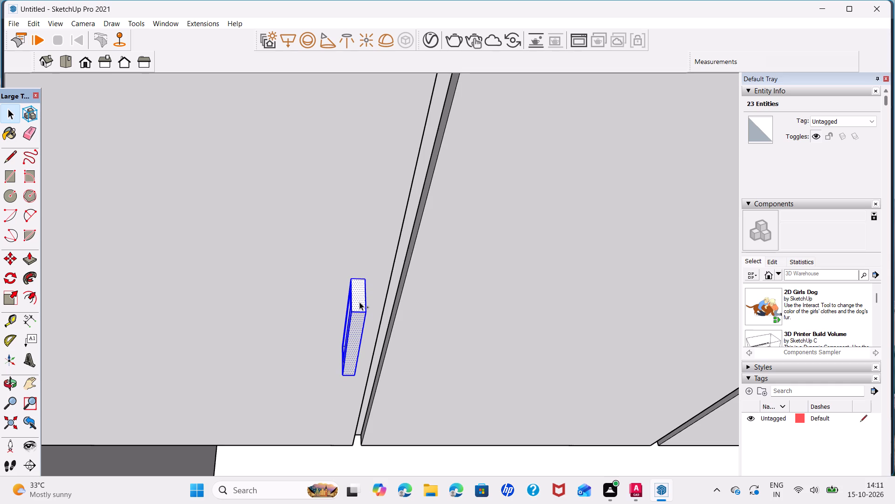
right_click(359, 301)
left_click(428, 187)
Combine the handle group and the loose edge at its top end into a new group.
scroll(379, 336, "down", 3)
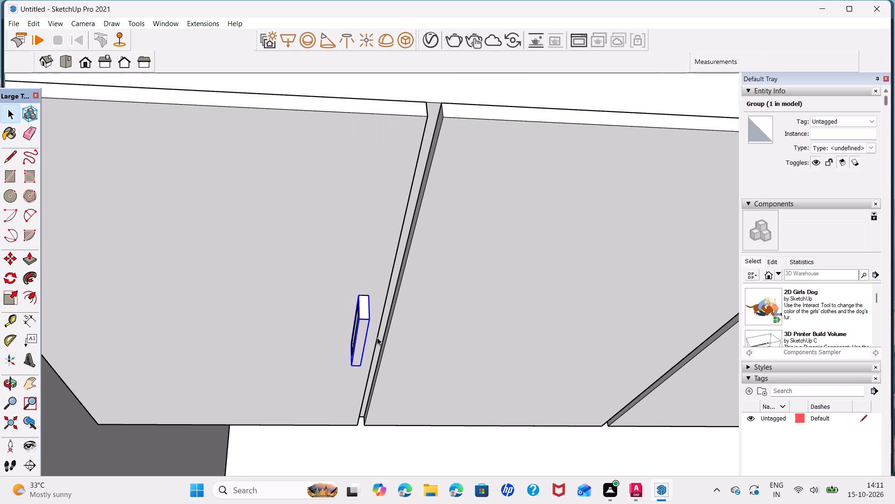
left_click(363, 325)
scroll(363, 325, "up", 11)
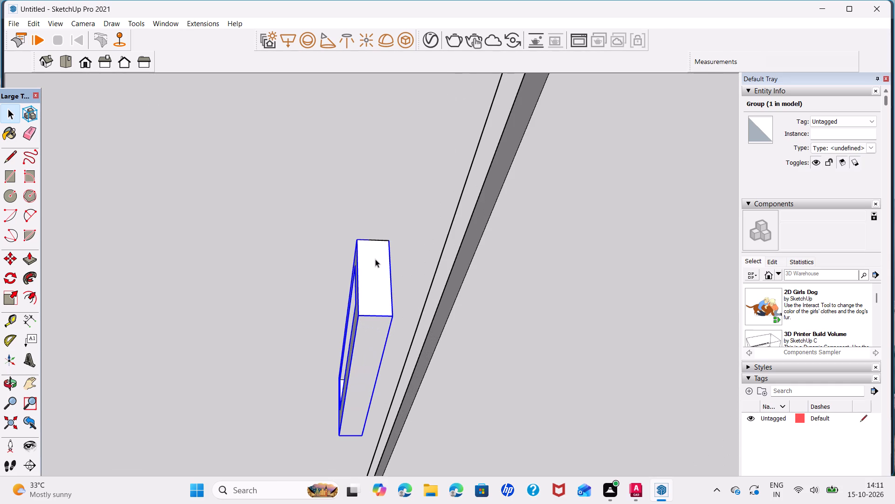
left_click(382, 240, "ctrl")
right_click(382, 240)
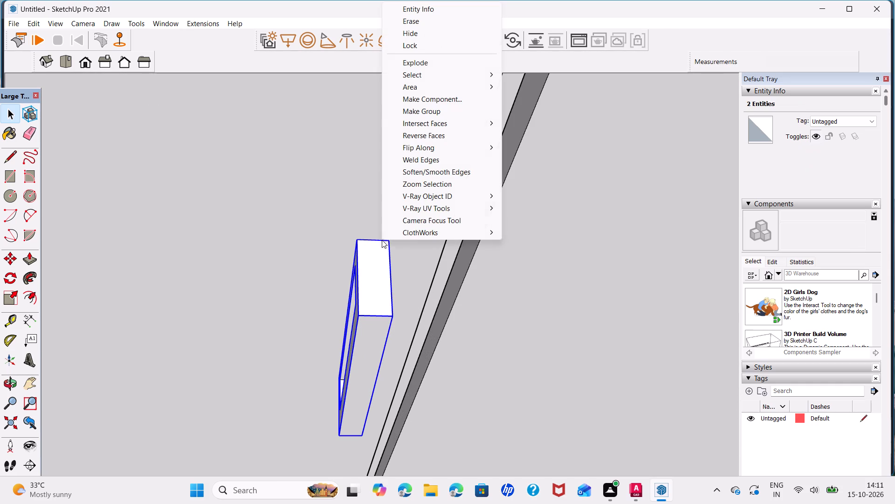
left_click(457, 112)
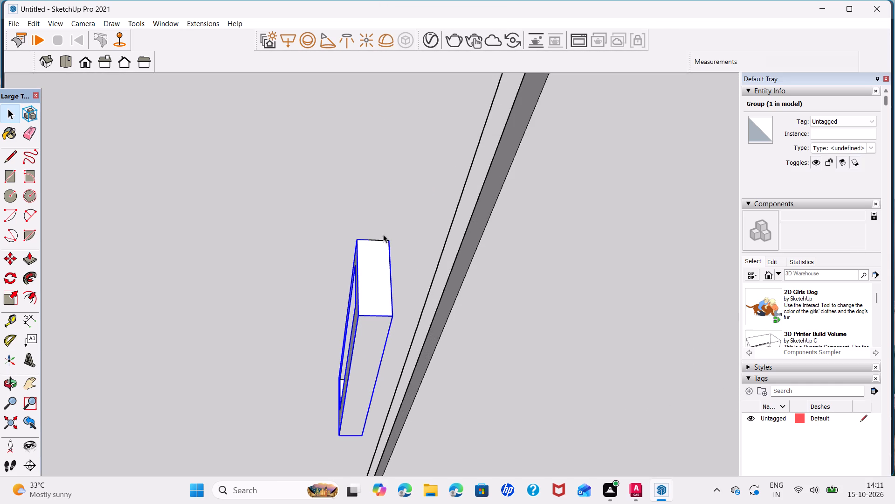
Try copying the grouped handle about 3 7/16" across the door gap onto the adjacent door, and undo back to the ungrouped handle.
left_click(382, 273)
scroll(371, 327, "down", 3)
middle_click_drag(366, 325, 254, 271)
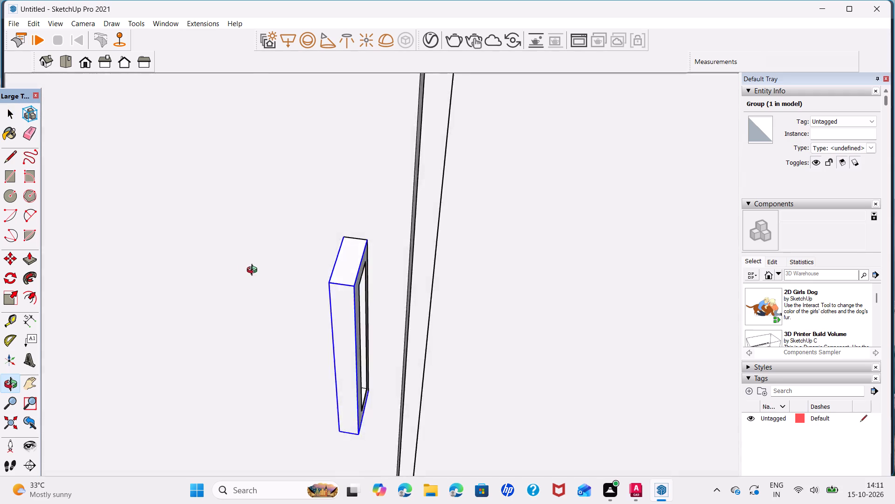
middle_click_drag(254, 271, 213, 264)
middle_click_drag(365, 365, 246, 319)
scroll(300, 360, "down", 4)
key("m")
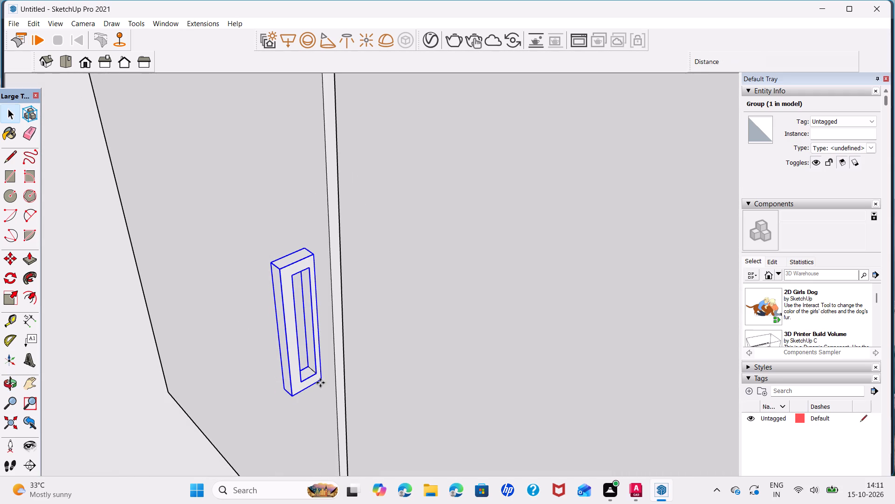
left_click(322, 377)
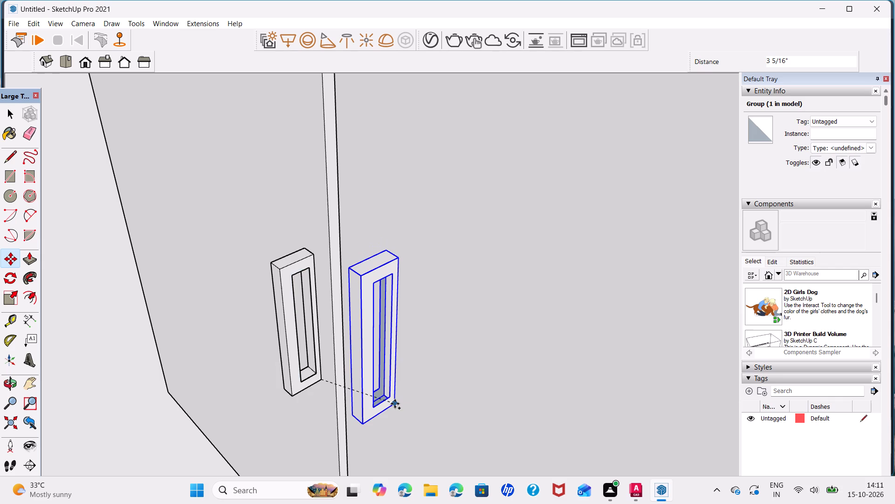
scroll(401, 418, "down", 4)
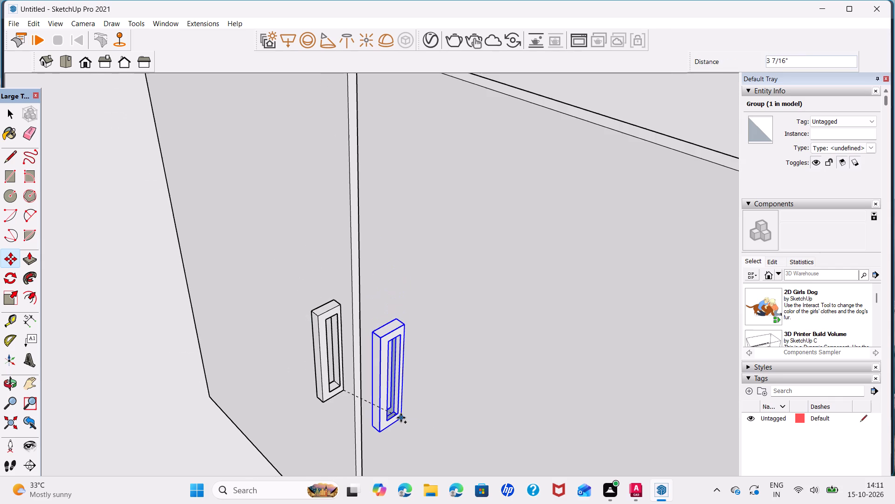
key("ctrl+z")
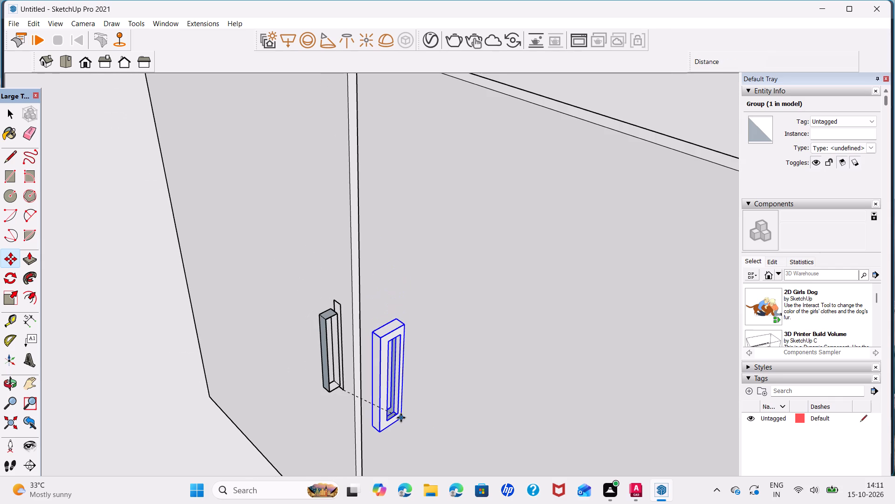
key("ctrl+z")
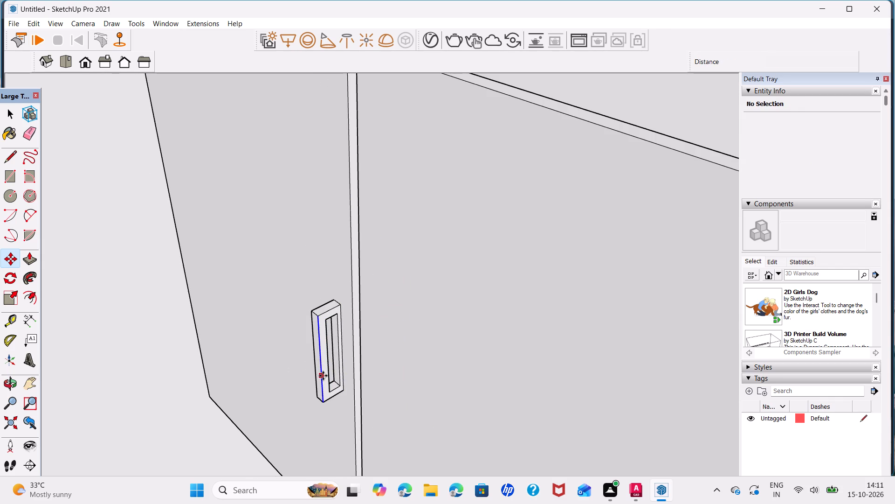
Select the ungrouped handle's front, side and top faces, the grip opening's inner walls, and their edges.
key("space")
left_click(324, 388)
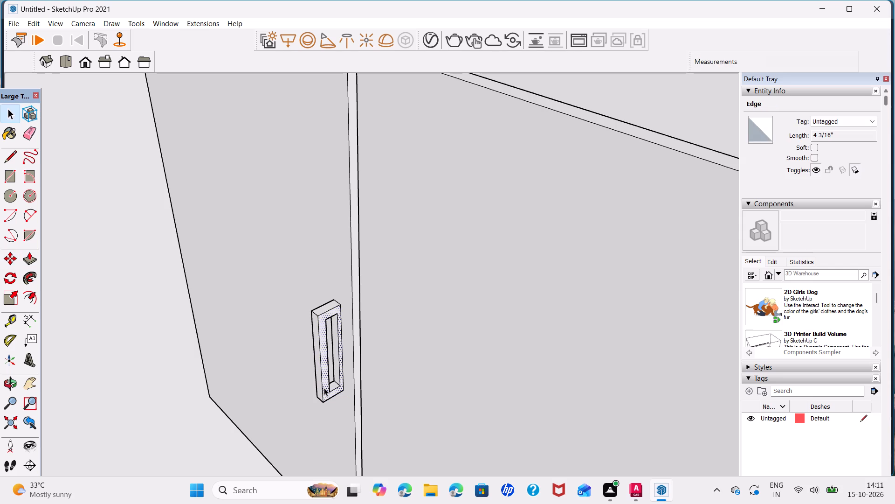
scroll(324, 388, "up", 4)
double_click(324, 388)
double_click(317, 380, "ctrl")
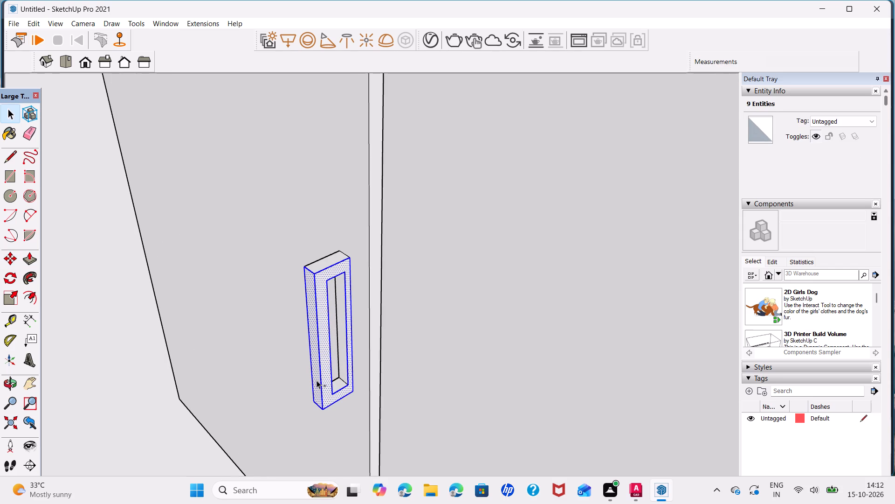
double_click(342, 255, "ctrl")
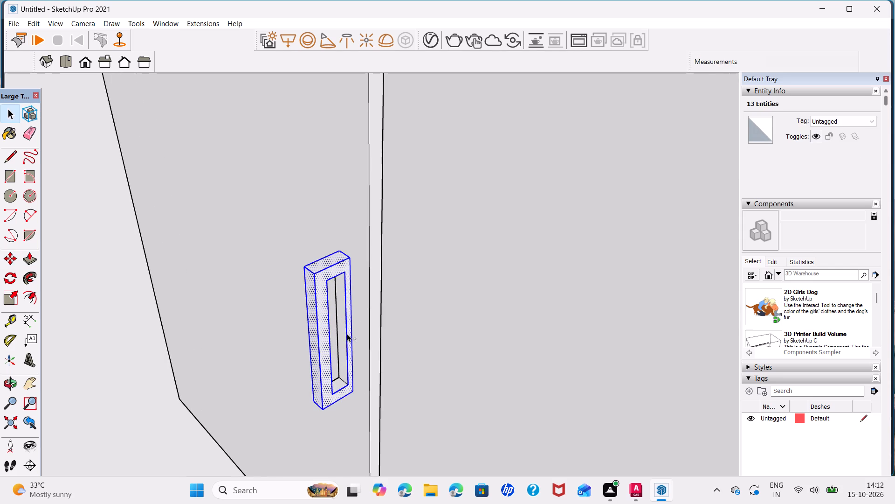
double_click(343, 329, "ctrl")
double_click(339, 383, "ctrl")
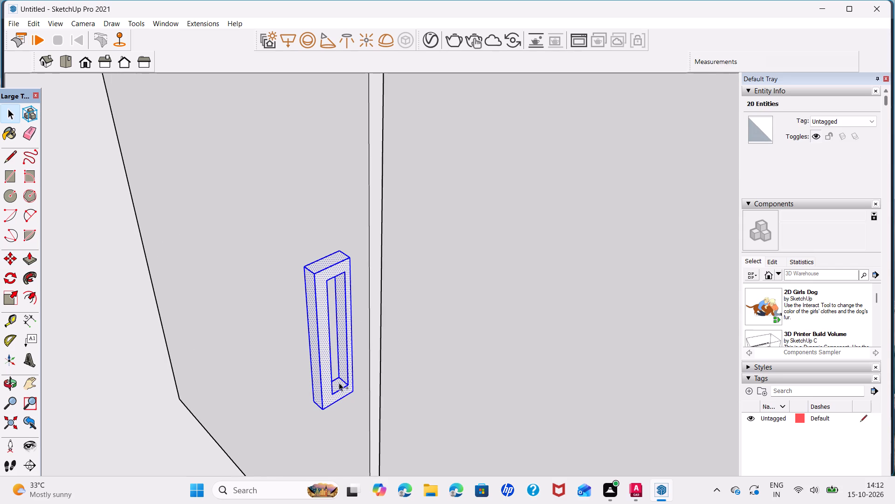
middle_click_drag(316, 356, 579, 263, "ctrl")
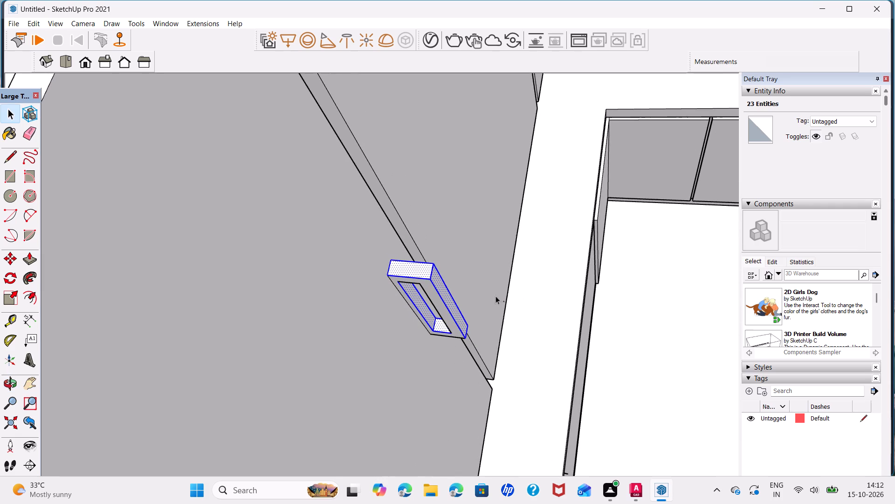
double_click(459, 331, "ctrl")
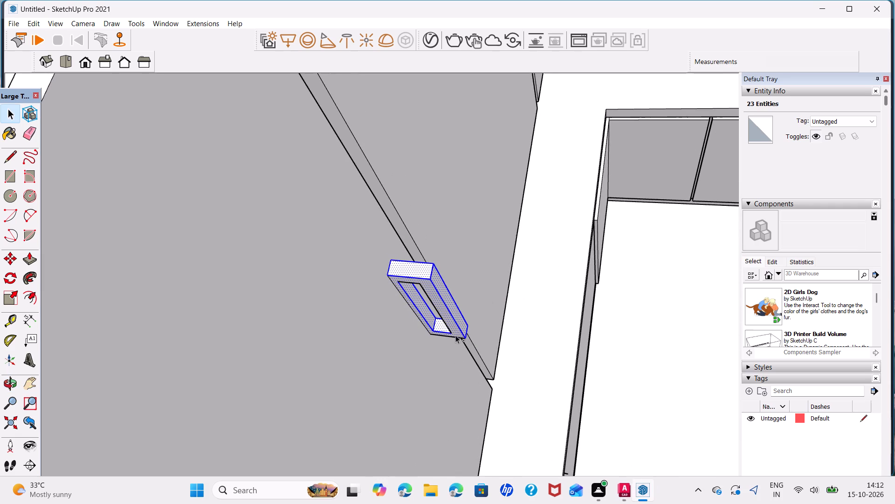
Check the handle from all sides for unselected parts, and select all geometry connected to it, including the door.
scroll(453, 327, "up", 10, "ctrl")
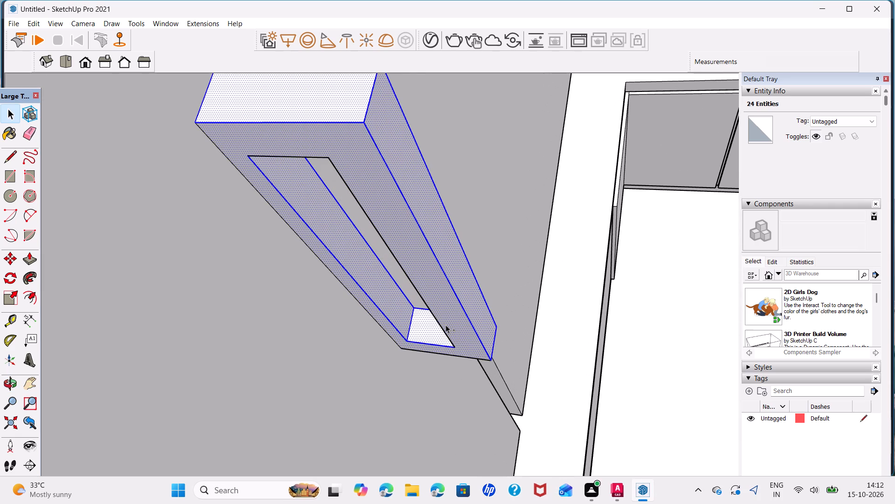
middle_click_drag(424, 295, 484, 208, "ctrl")
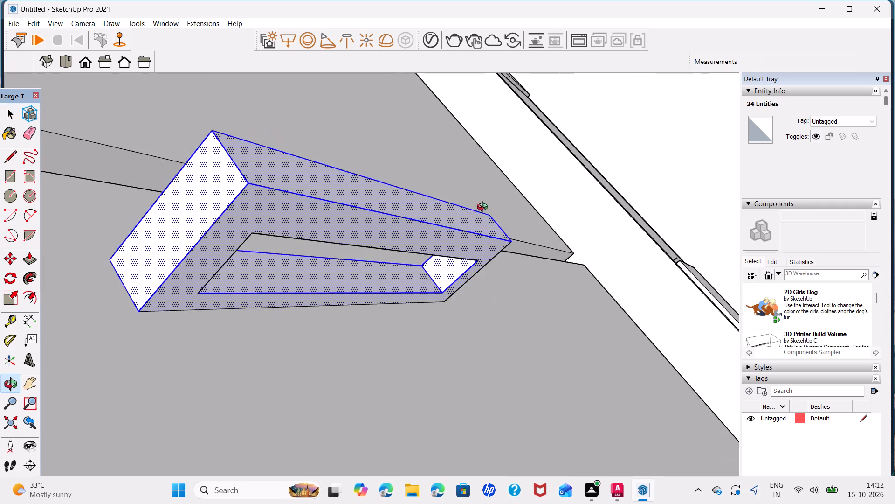
middle_click_drag(484, 208, 116, 239, "ctrl")
scroll(381, 338, "down", 7)
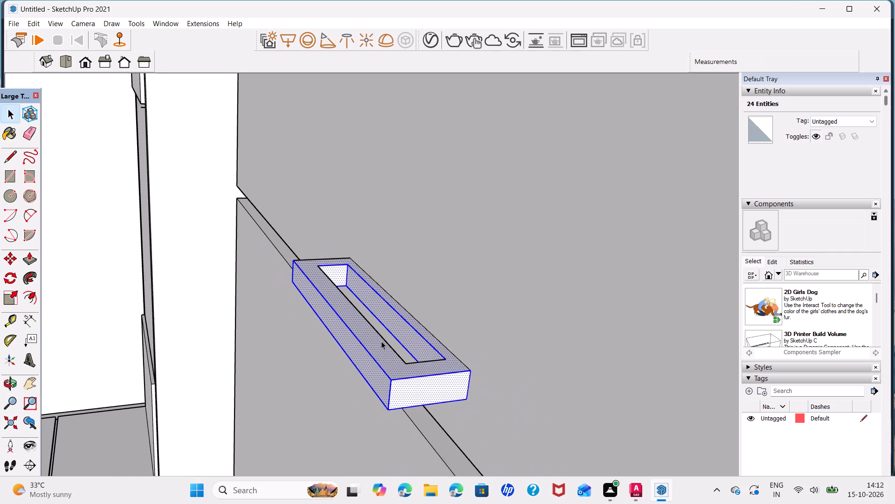
scroll(399, 371, "down", 8)
middle_click_drag(432, 353, 594, 280)
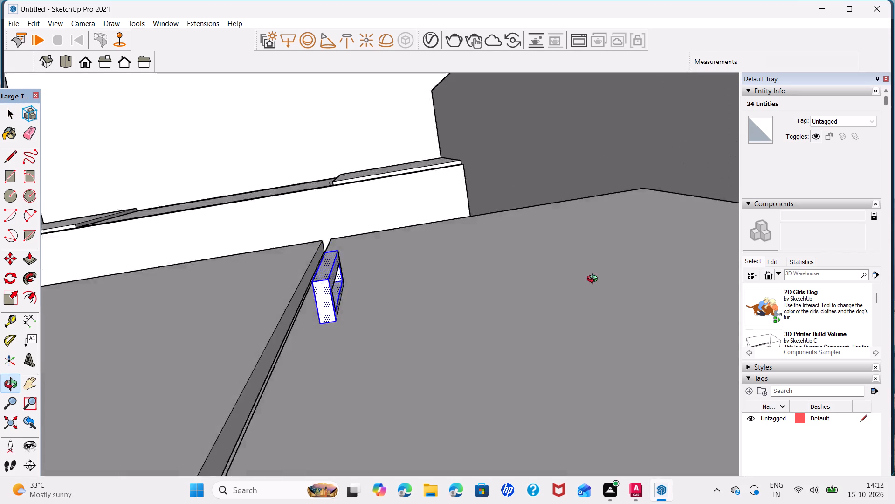
middle_click_drag(594, 280, 622, 363)
scroll(347, 319, "up", 6)
scroll(335, 257, "up", 6)
middle_click_drag(336, 255, 327, 244)
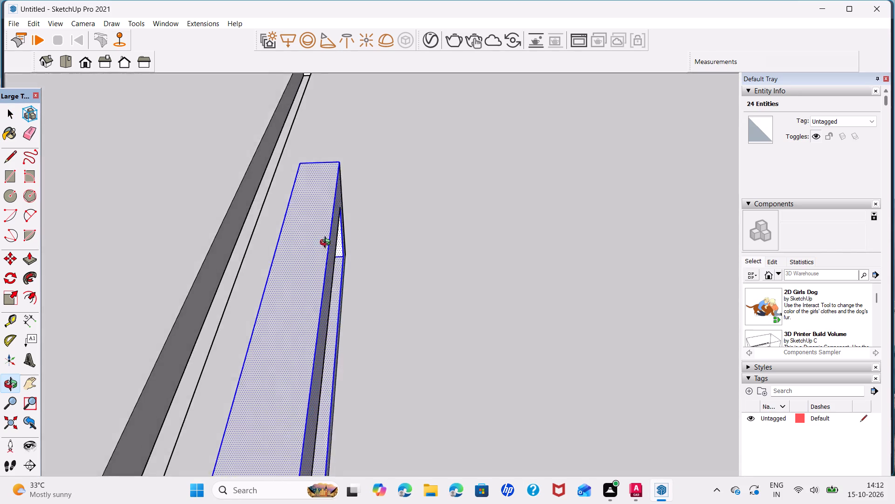
middle_click_drag(327, 244, 147, 253)
scroll(303, 290, "down", 7)
middle_click_drag(316, 323, 271, 315)
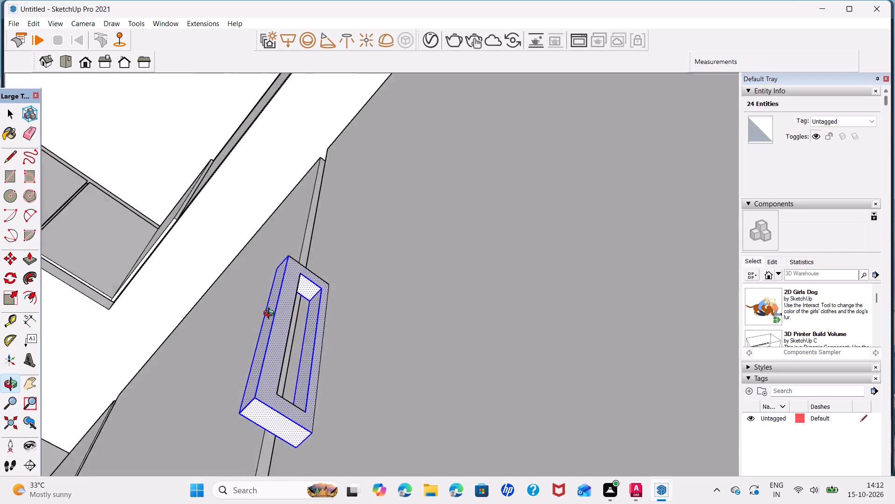
middle_click_drag(271, 315, 158, 350)
middle_click_drag(325, 370, 322, 337)
scroll(268, 362, "up", 7)
middle_click_drag(296, 368, 244, 358)
scroll(297, 407, "up", 5)
triple_click(295, 410, "ctrl")
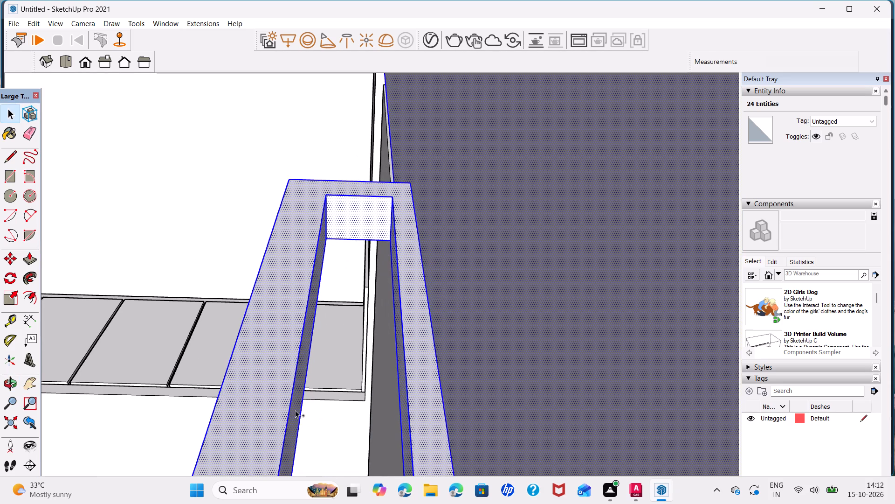
Inspect the upper door's handle from the front, sides and grip opening, and check how the opening's bottom inner face selects.
scroll(312, 384, "down", 8)
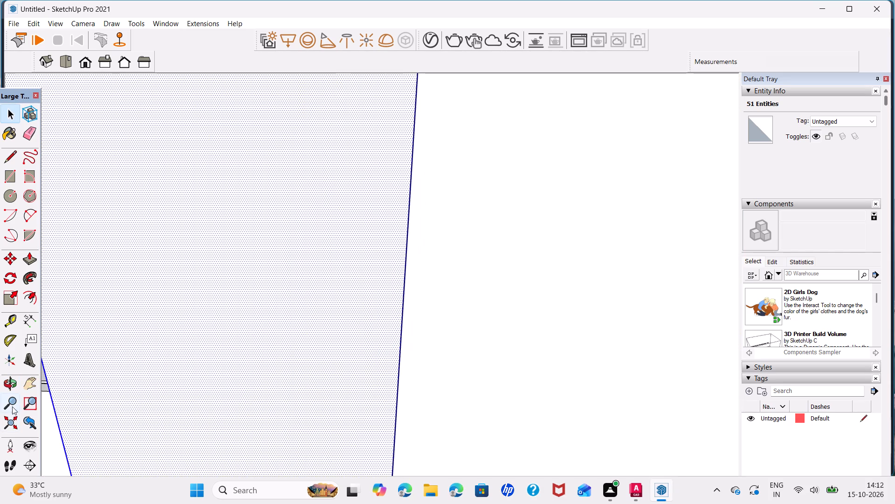
left_click(12, 416)
scroll(331, 327, "down", 8)
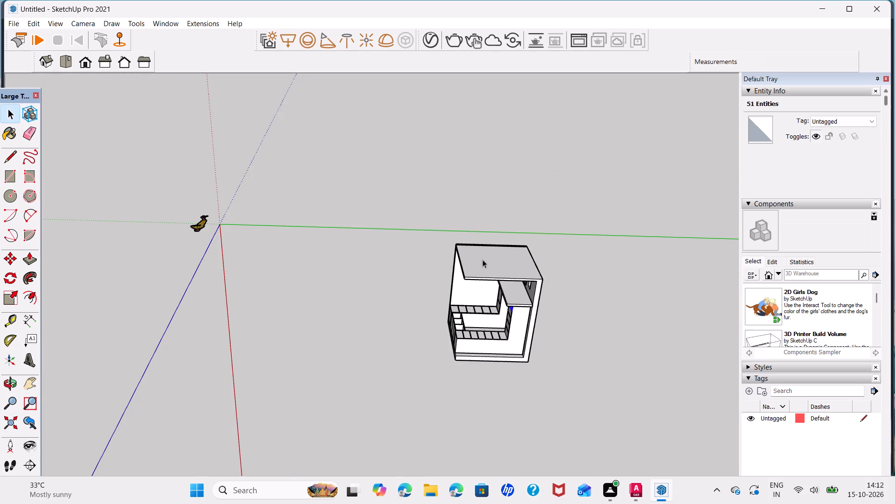
middle_click_drag(464, 239, 199, 366)
middle_click_drag(499, 288, 486, 177)
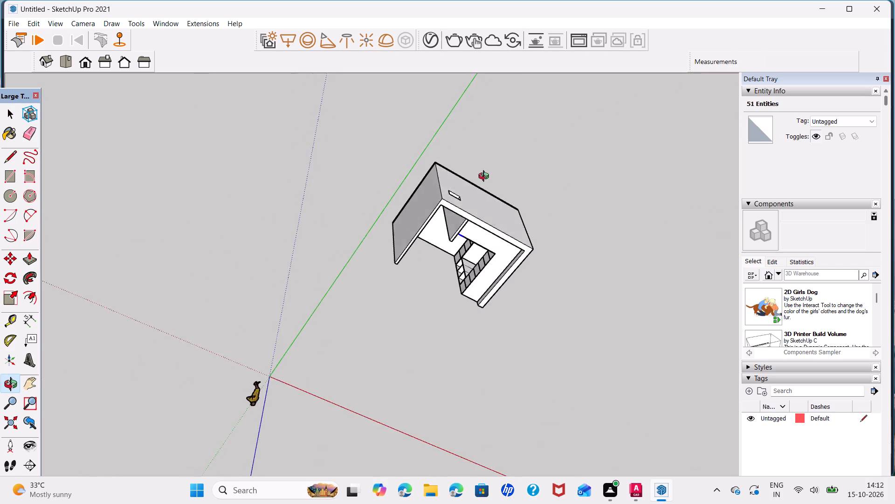
middle_click_drag(486, 177, 495, 112)
scroll(468, 287, "up", 6)
middle_click_drag(469, 372, 523, 169)
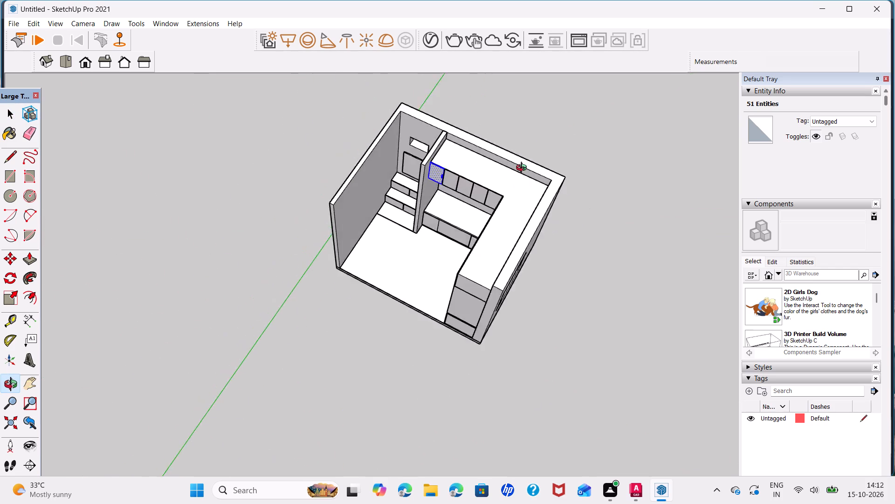
middle_click_drag(523, 169, 511, 98)
scroll(456, 202, "up", 6)
middle_click_drag(465, 307, 551, 147)
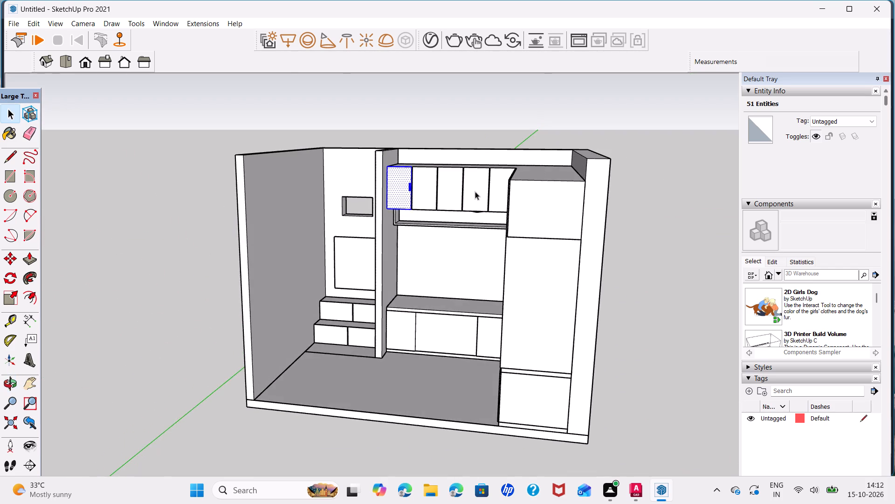
scroll(391, 186, "up", 7)
scroll(432, 188, "up", 6)
left_click(551, 84)
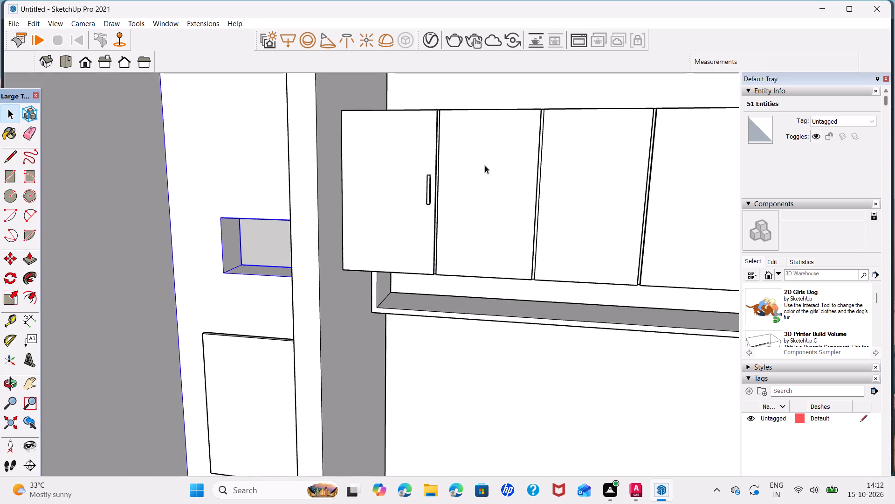
scroll(411, 195, "up", 19)
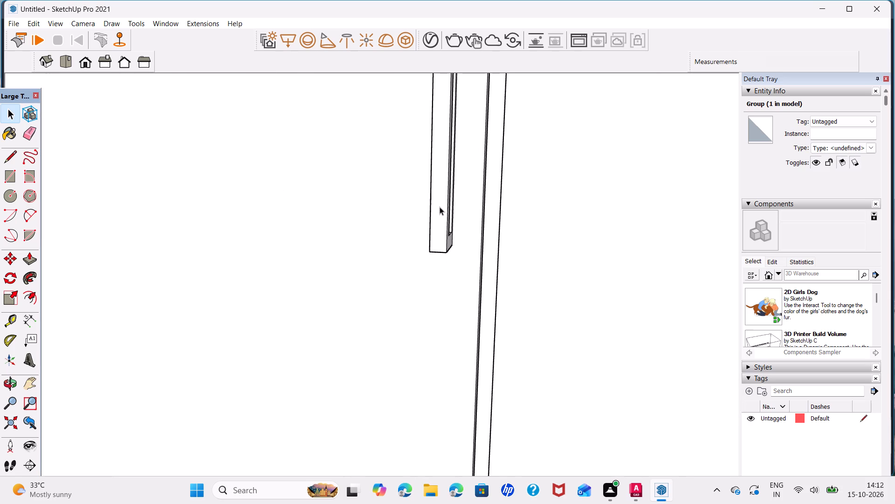
scroll(440, 207, "up", 2)
middle_click_drag(448, 198, 434, 293, "ctrl")
middle_click_drag(460, 335, 679, 274)
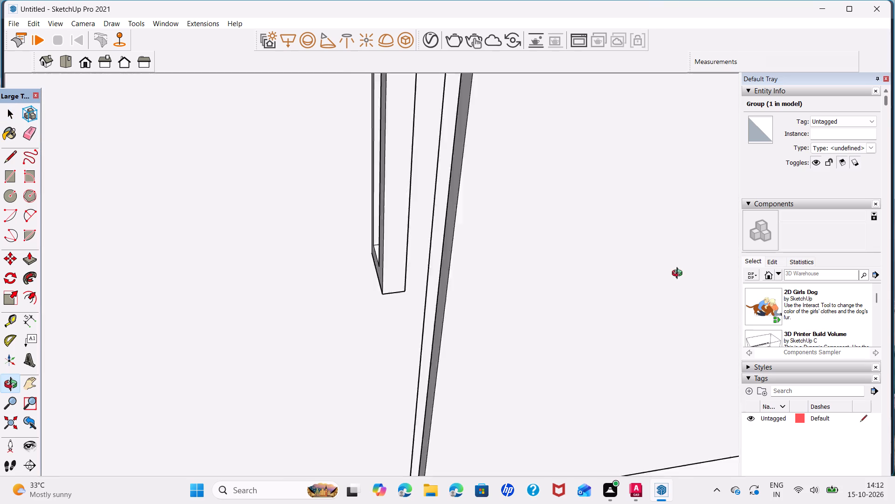
middle_click_drag(679, 274, 743, 150)
scroll(501, 245, "down", 8)
middle_click_drag(490, 261, 335, 282)
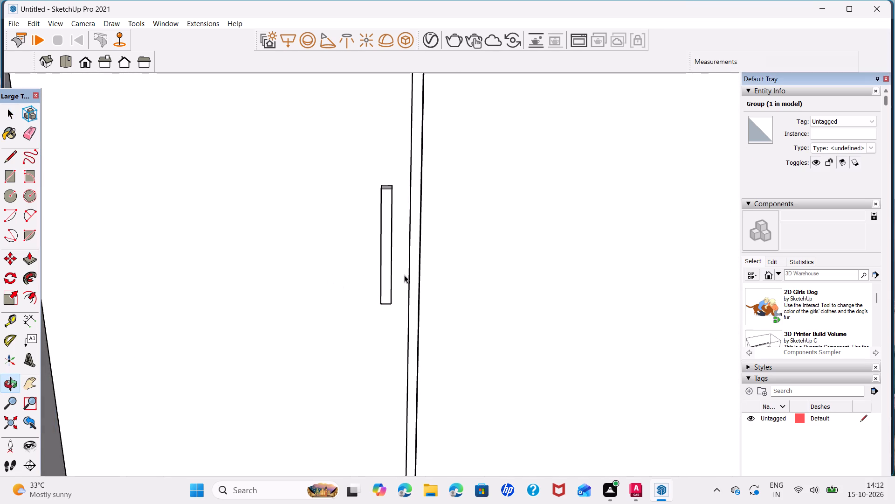
middle_click_drag(394, 276, 603, 287)
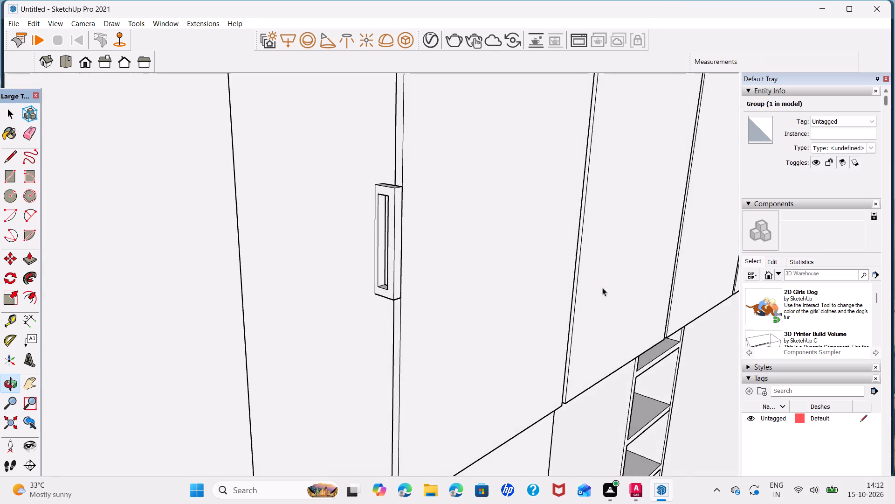
scroll(400, 272, "up", 13)
middle_click_drag(372, 276, 509, 291)
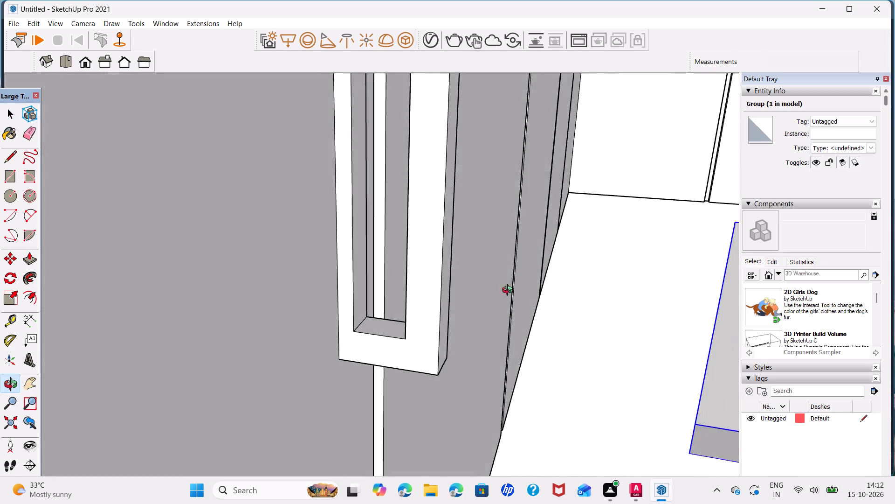
middle_click_drag(509, 291, 559, 319)
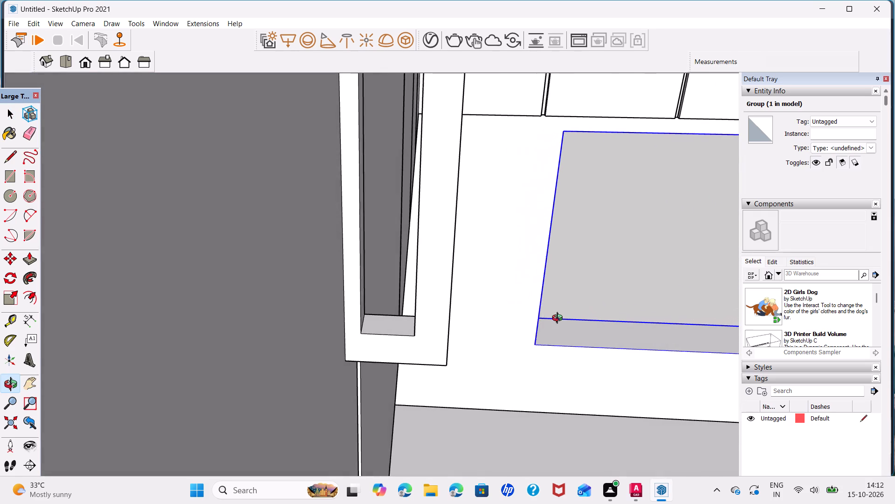
middle_click_drag(559, 319, 558, 320)
triple_click(380, 327)
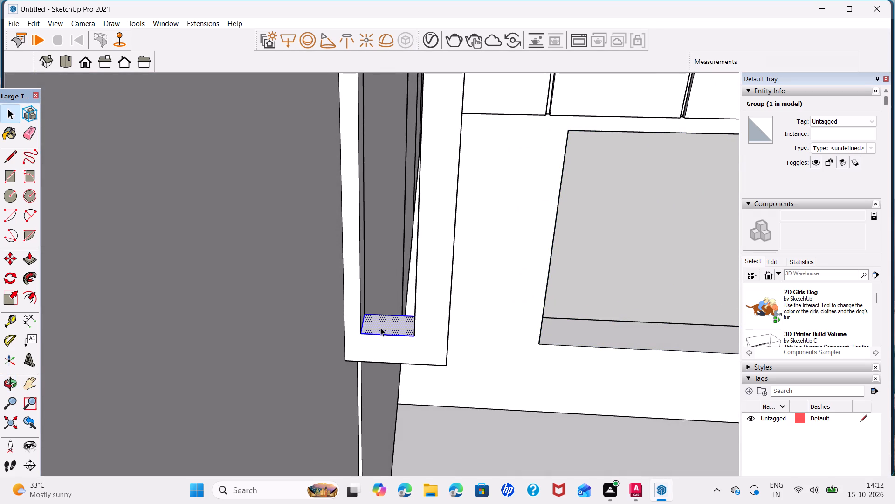
Undo the handle's grip opening, extrusion and outline until the first upper cabinet door beside the pooja partition is plain.
key("ctrl+z")
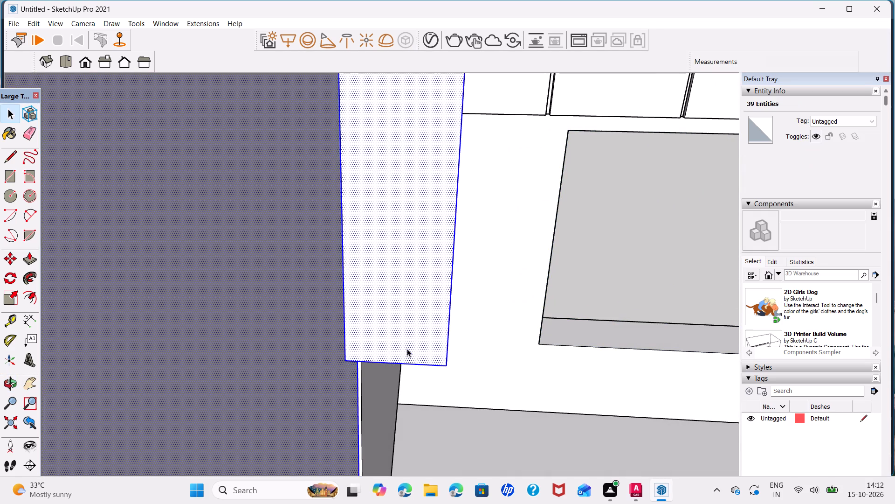
scroll(472, 342, "down", 8)
key("ctrl+z")
scroll(546, 345, "down", 9)
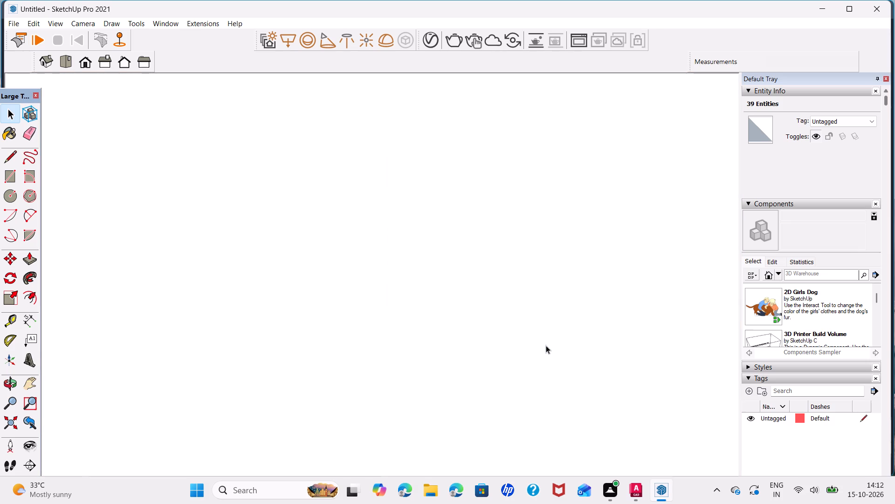
left_click(14, 426)
scroll(191, 236, "up", 4)
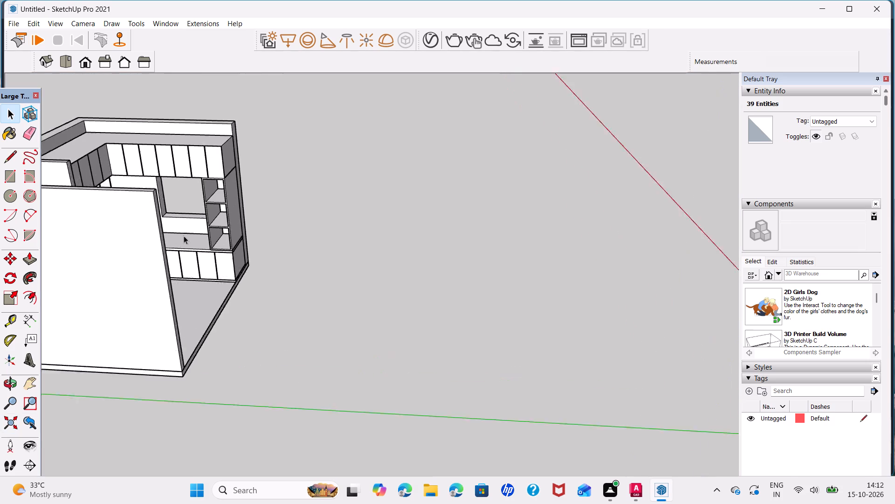
scroll(184, 236, "up", 3)
middle_click_drag(242, 258, 0, 279)
scroll(139, 200, "down", 4)
middle_click_drag(240, 196, 245, 252, "shift")
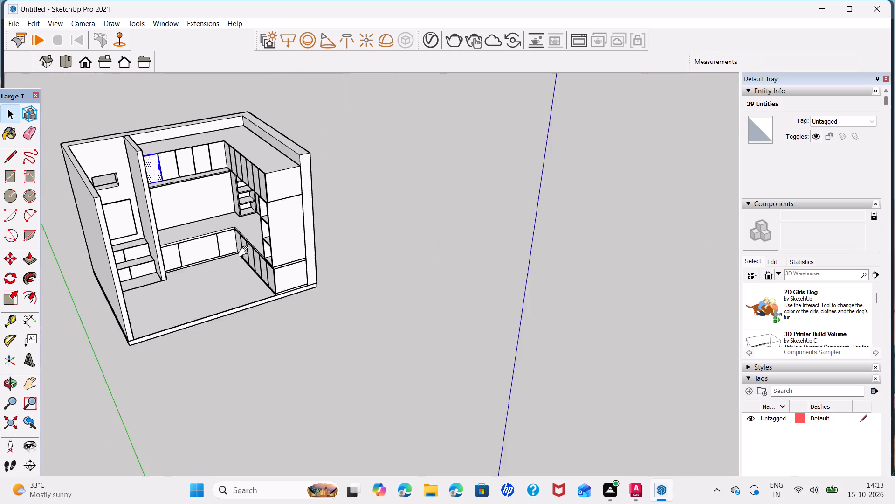
middle_click_drag(245, 252, 246, 290, "shift")
left_click(443, 190)
scroll(155, 227, "up", 15)
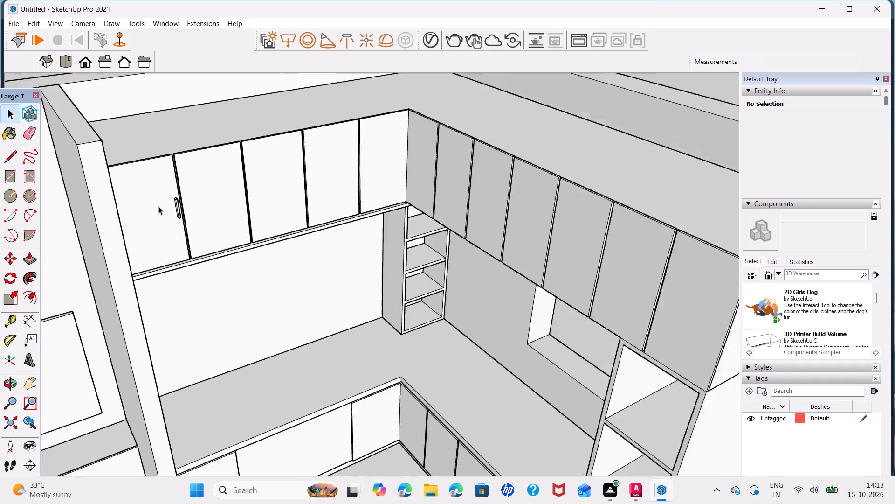
scroll(158, 206, "up", 10)
key("ctrl+z")
key("ctrl+z")
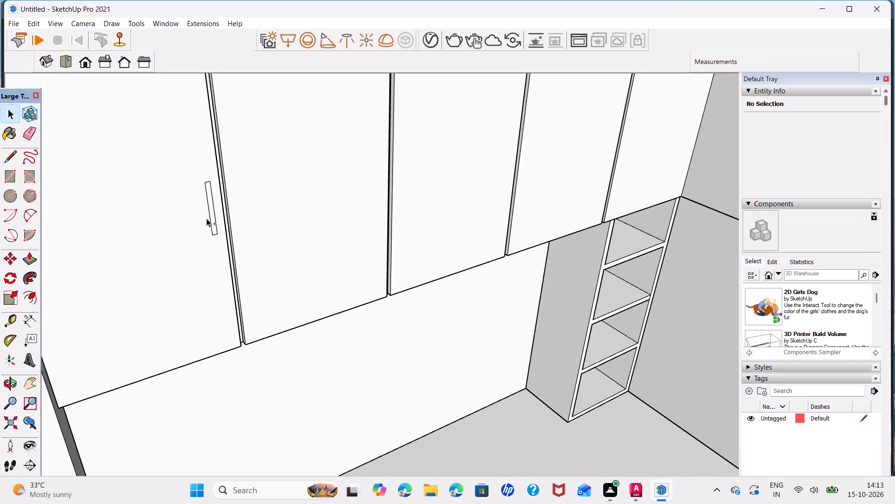
key("ctrl+z")
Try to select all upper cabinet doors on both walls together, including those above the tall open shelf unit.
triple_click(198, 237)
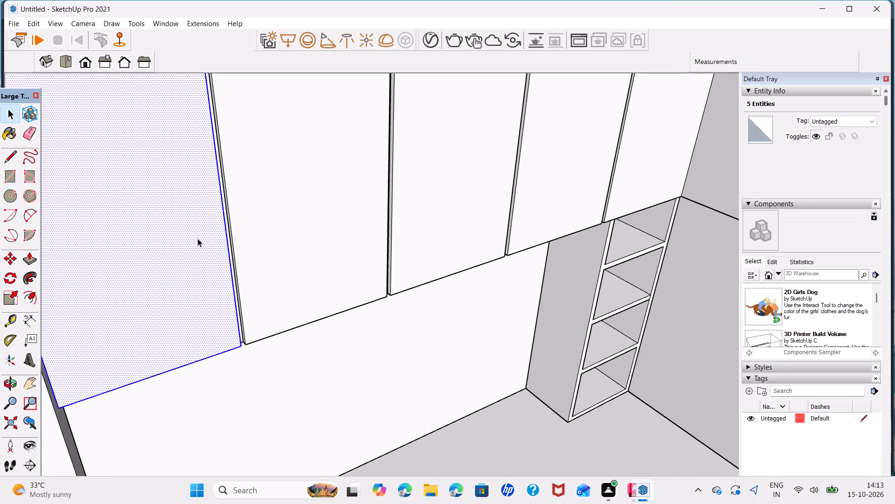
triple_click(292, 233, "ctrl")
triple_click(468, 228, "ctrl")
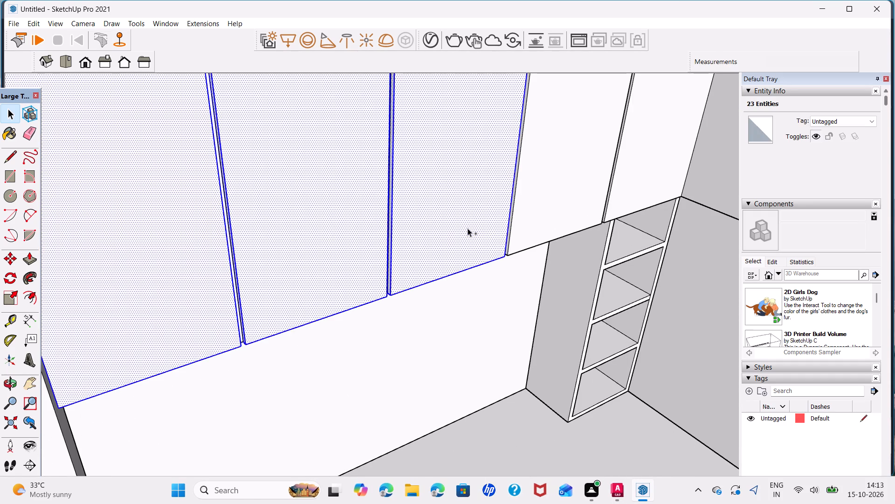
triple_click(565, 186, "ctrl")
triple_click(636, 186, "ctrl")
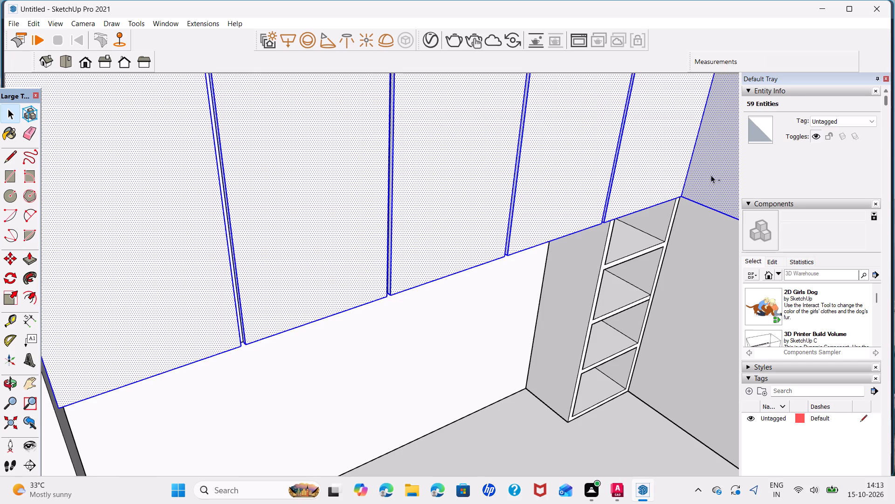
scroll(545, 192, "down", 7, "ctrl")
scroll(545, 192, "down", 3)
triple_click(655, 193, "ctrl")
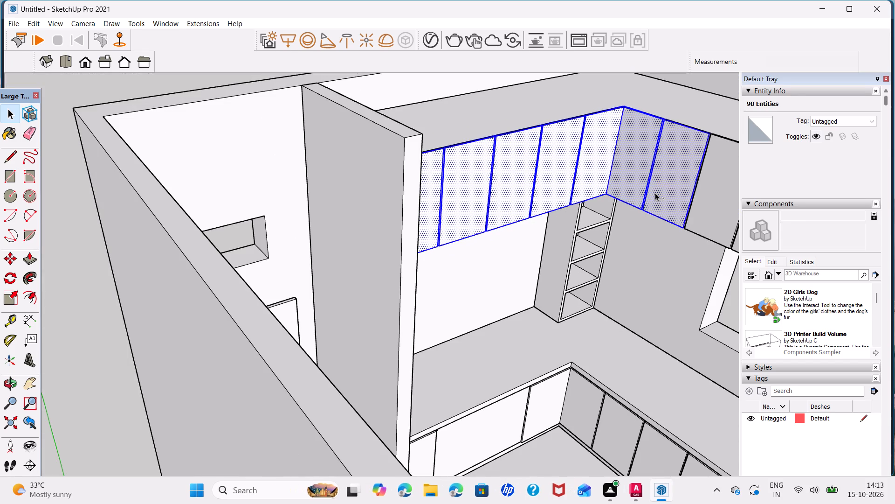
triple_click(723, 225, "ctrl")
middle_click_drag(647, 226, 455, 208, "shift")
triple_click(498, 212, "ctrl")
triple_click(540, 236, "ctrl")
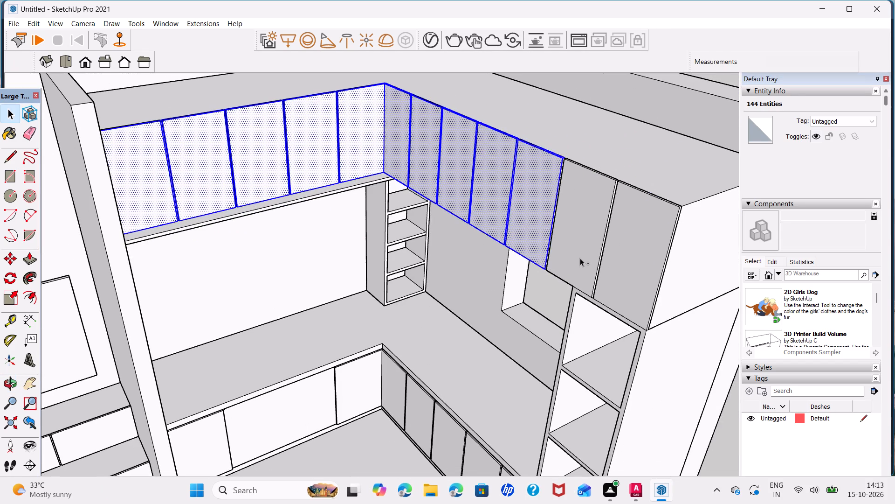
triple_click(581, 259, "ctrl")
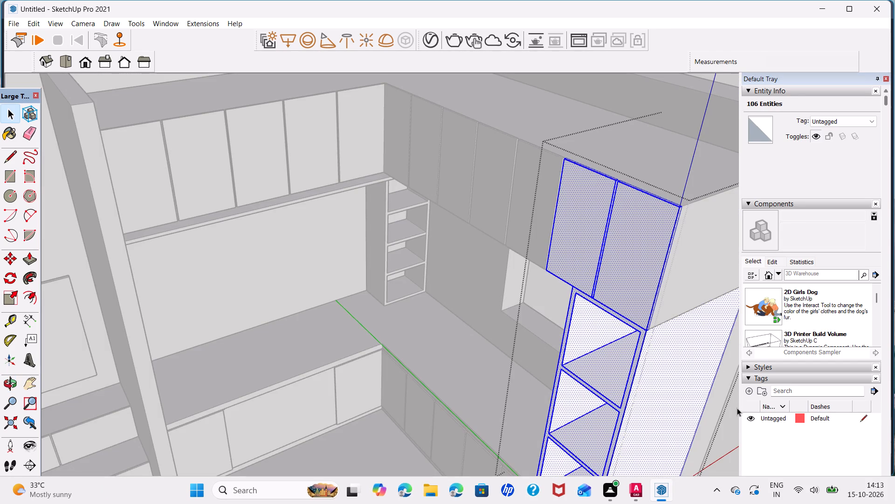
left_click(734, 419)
Group the five back-wall and five adjoining side-wall upper cabinet doors together, excluding the two above the tall open shelves.
triple_click(523, 186, "ctrl")
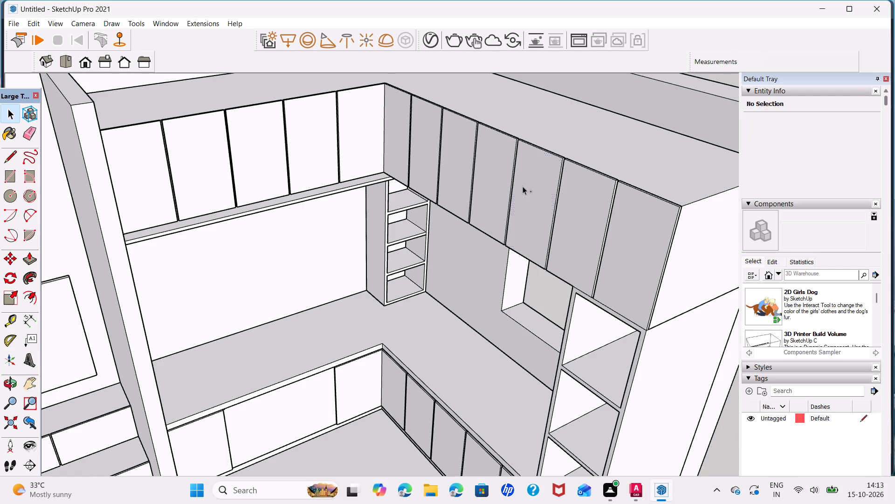
triple_click(506, 176, "ctrl")
triple_click(452, 162, "ctrl")
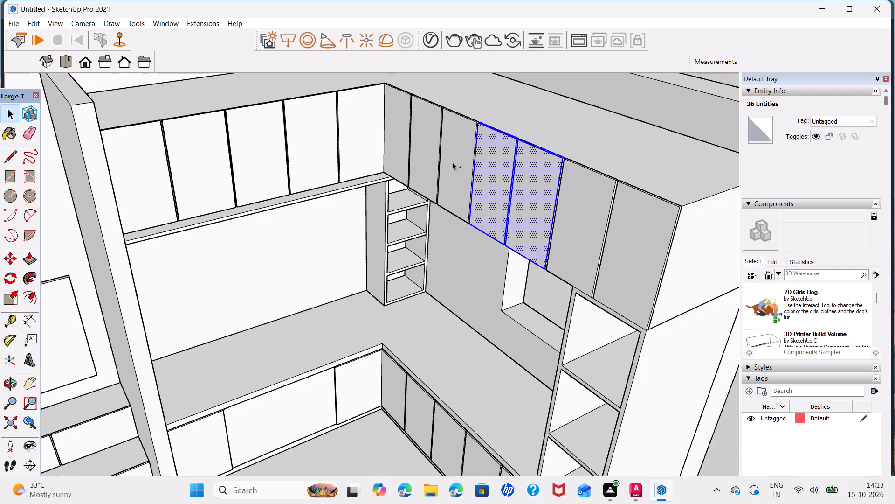
triple_click(438, 156, "ctrl")
triple_click(405, 136, "ctrl")
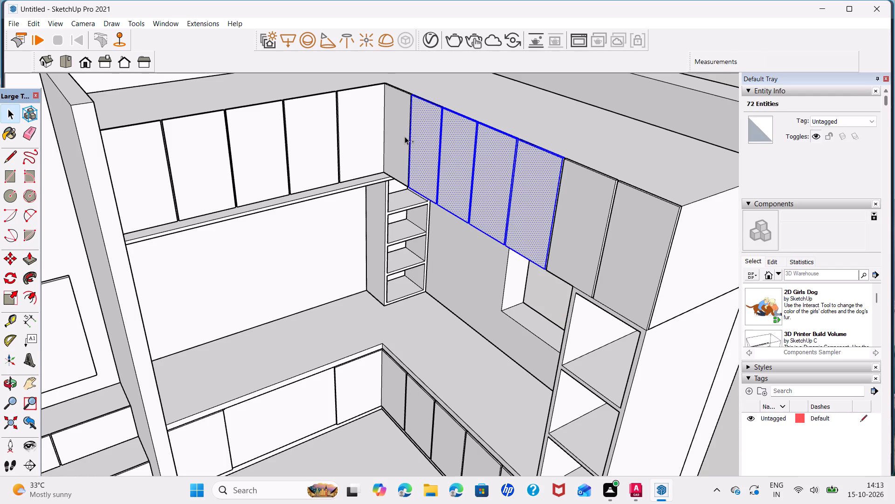
triple_click(319, 141, "ctrl")
triple_click(279, 148, "ctrl")
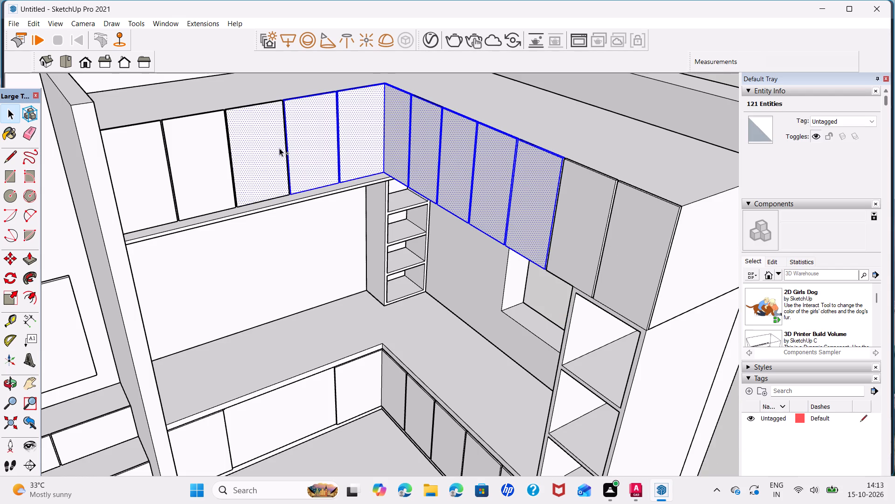
triple_click(206, 170, "ctrl")
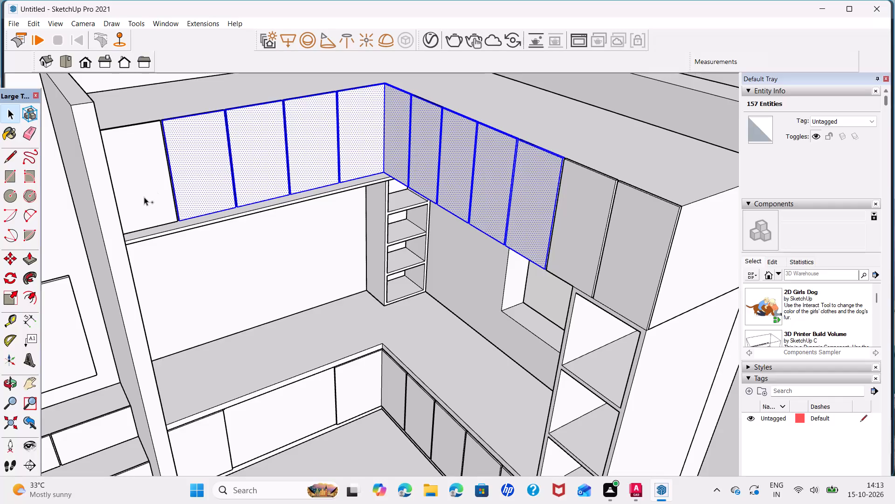
triple_click(144, 197, "ctrl")
right_click(144, 197, "ctrl")
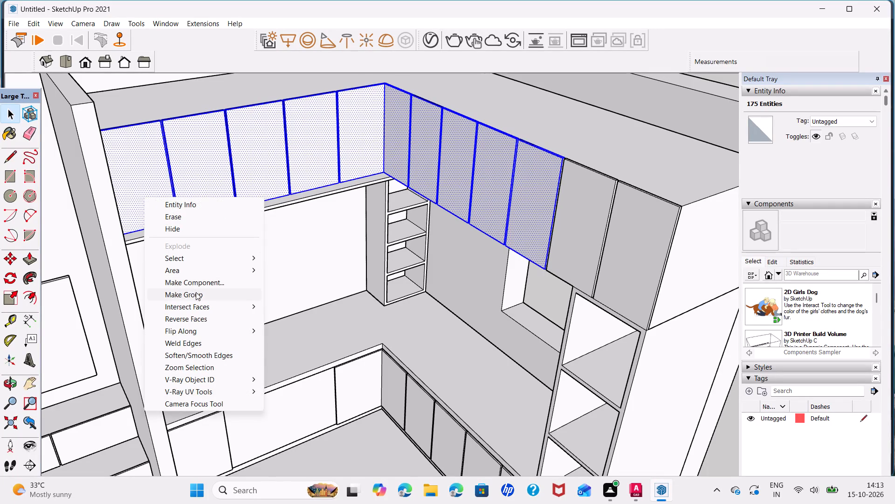
left_click(196, 292, "ctrl")
left_click(681, 103)
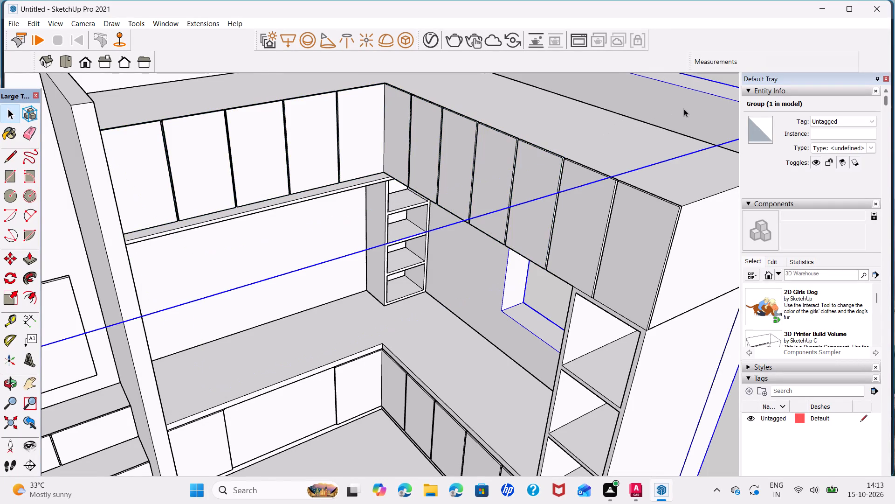
scroll(684, 109, "down", 1)
left_click(732, 424)
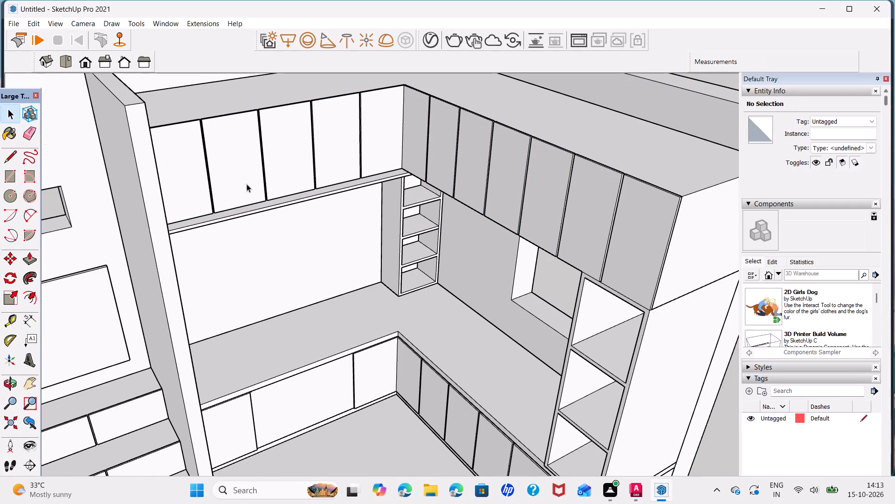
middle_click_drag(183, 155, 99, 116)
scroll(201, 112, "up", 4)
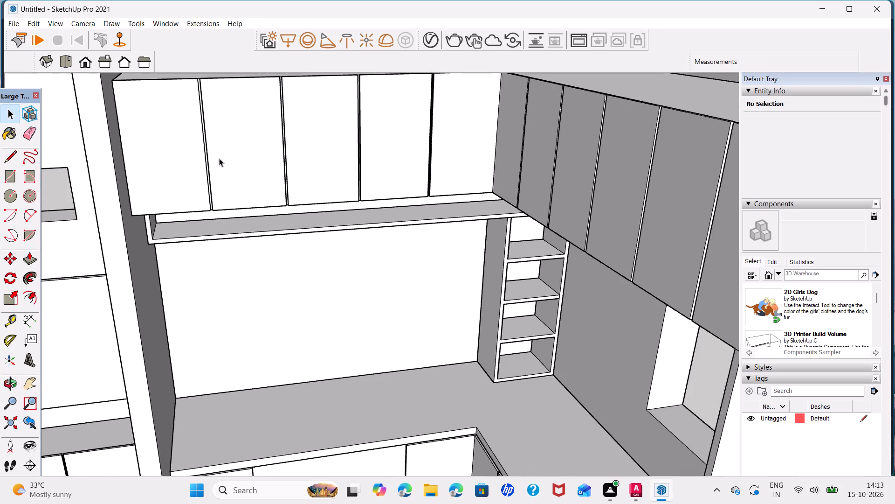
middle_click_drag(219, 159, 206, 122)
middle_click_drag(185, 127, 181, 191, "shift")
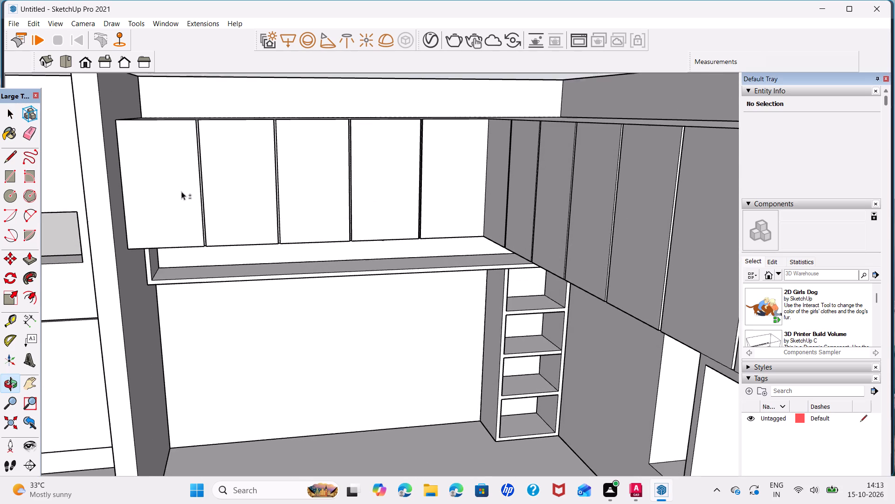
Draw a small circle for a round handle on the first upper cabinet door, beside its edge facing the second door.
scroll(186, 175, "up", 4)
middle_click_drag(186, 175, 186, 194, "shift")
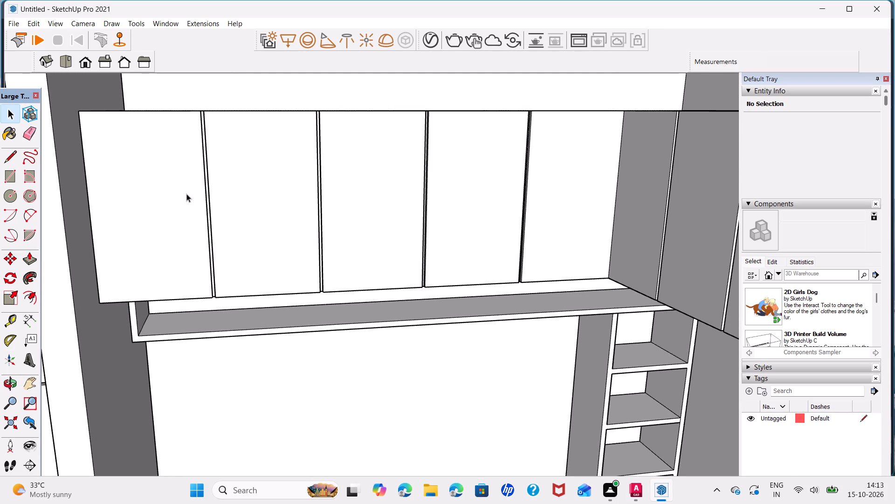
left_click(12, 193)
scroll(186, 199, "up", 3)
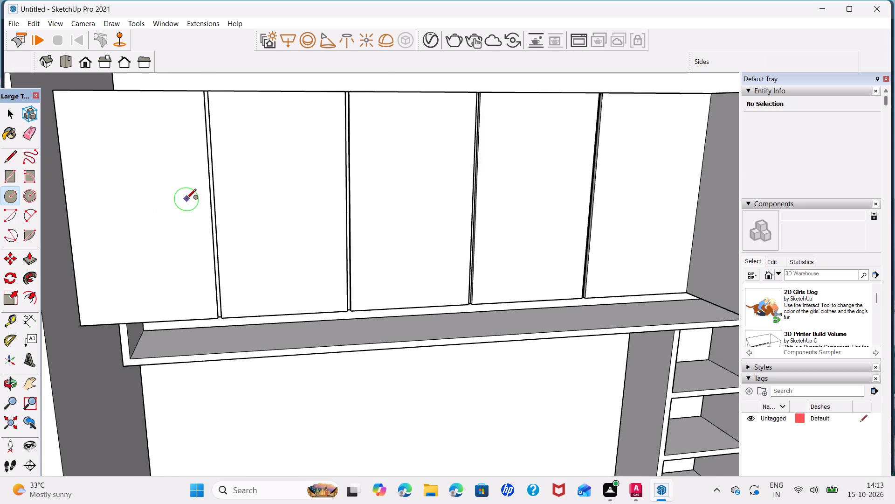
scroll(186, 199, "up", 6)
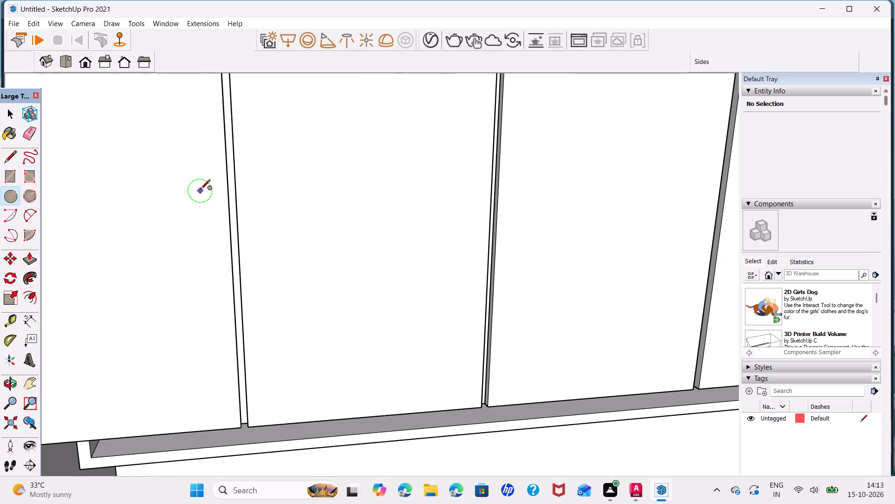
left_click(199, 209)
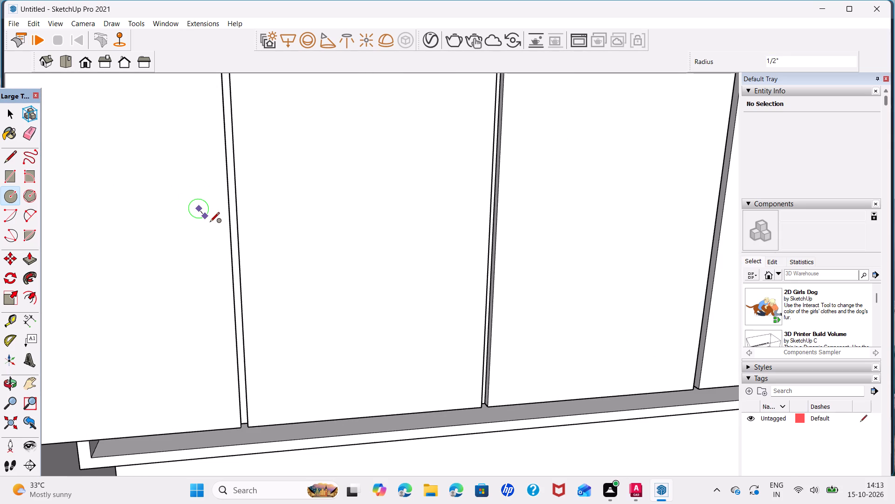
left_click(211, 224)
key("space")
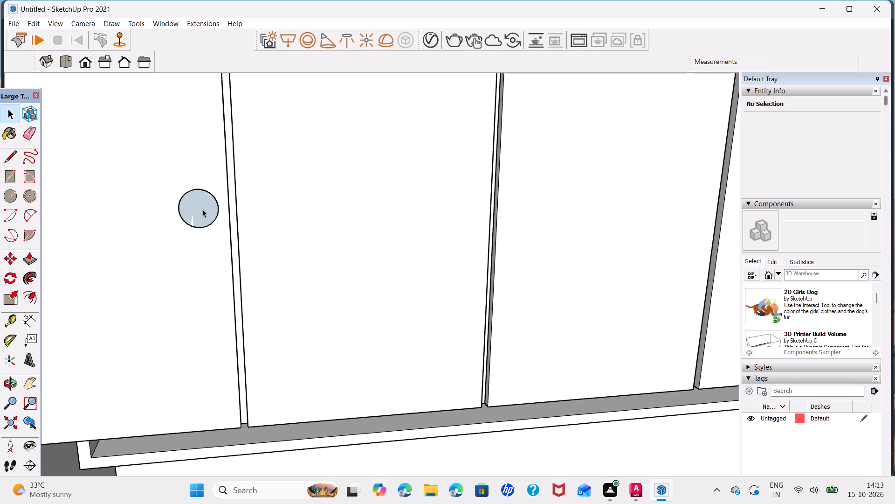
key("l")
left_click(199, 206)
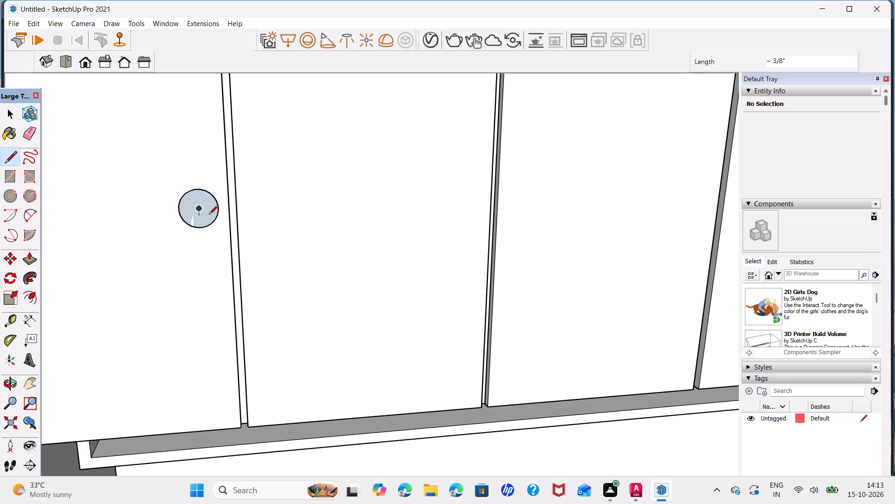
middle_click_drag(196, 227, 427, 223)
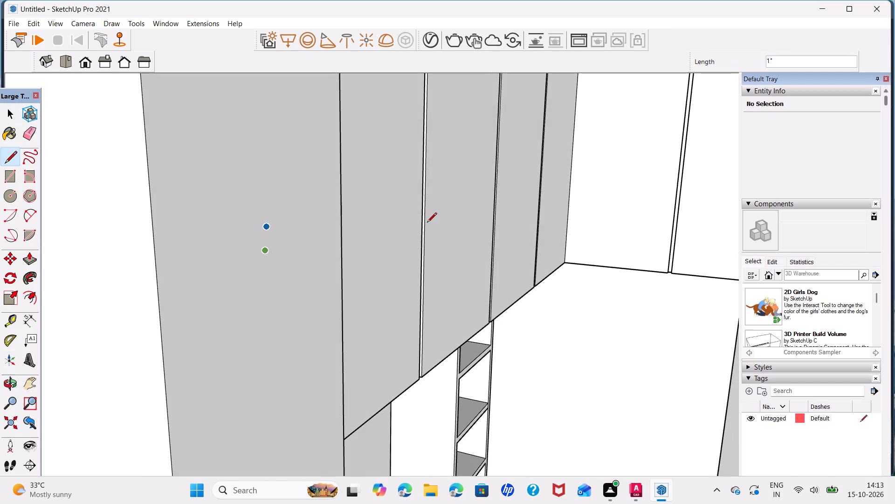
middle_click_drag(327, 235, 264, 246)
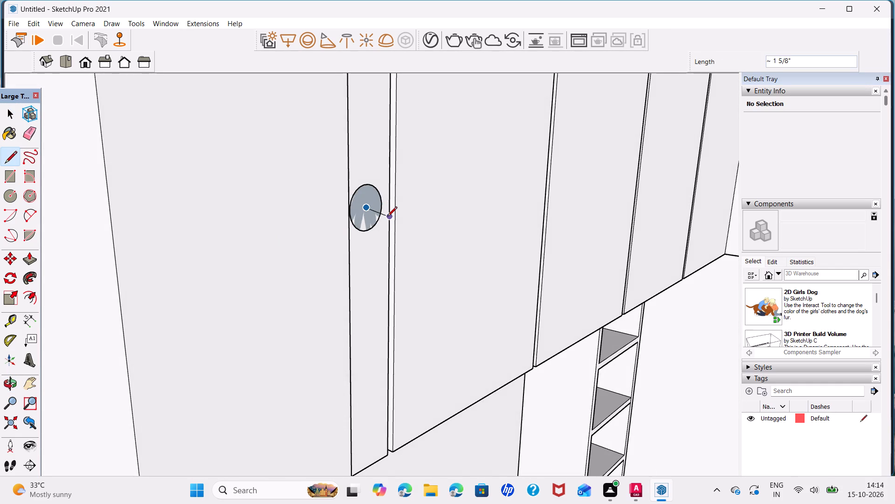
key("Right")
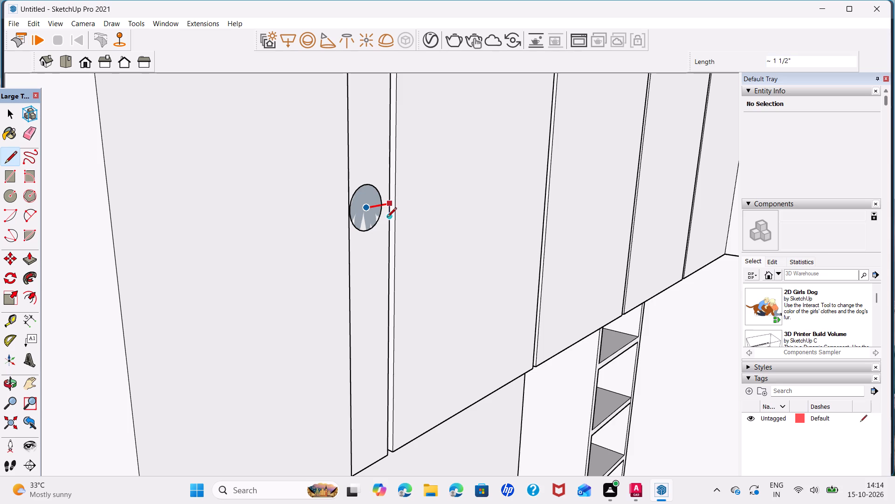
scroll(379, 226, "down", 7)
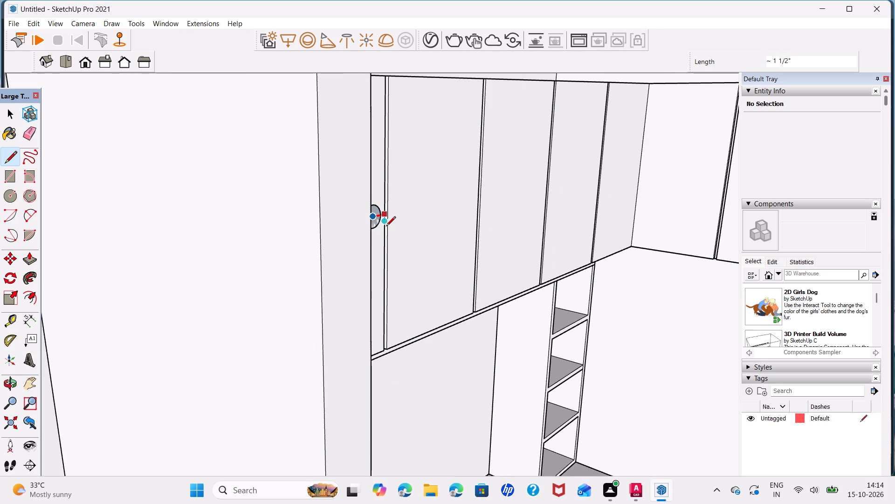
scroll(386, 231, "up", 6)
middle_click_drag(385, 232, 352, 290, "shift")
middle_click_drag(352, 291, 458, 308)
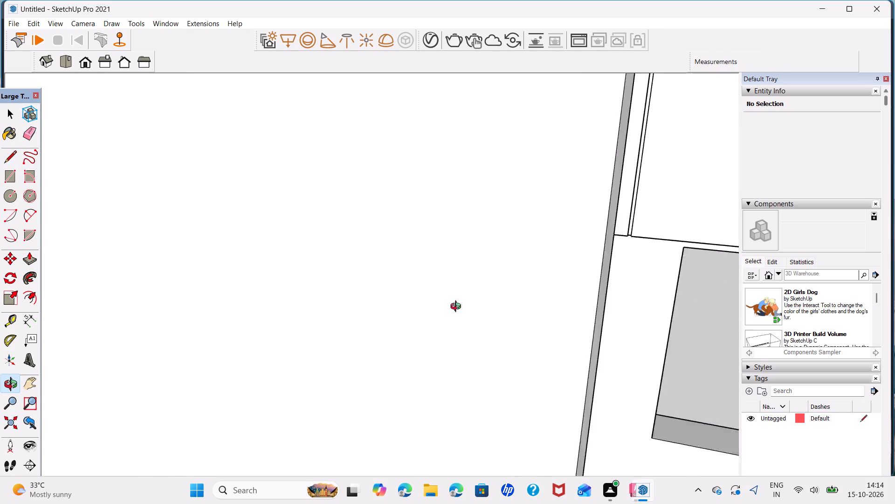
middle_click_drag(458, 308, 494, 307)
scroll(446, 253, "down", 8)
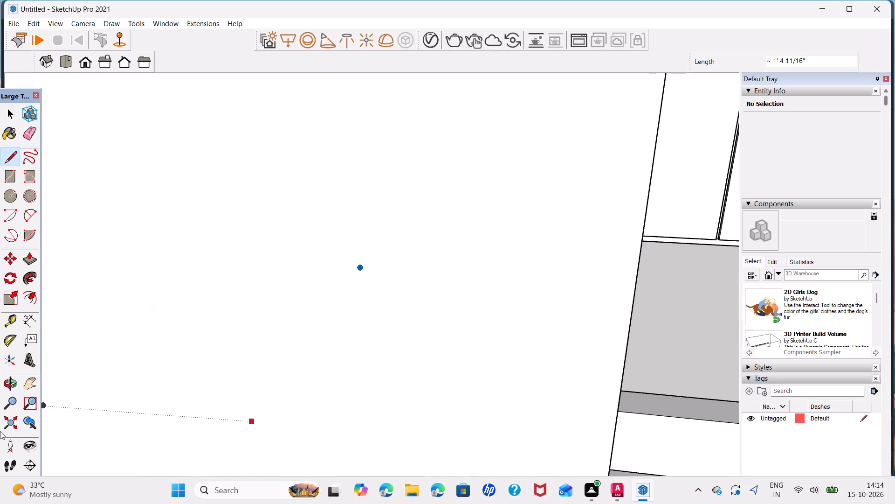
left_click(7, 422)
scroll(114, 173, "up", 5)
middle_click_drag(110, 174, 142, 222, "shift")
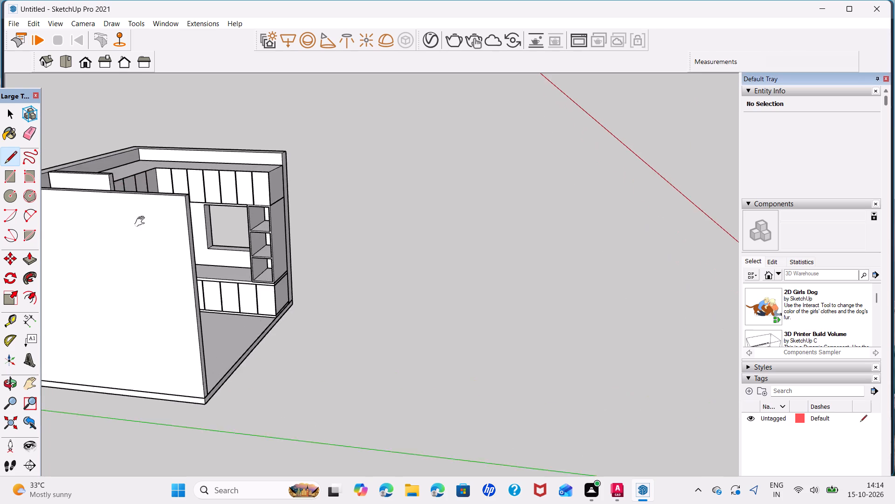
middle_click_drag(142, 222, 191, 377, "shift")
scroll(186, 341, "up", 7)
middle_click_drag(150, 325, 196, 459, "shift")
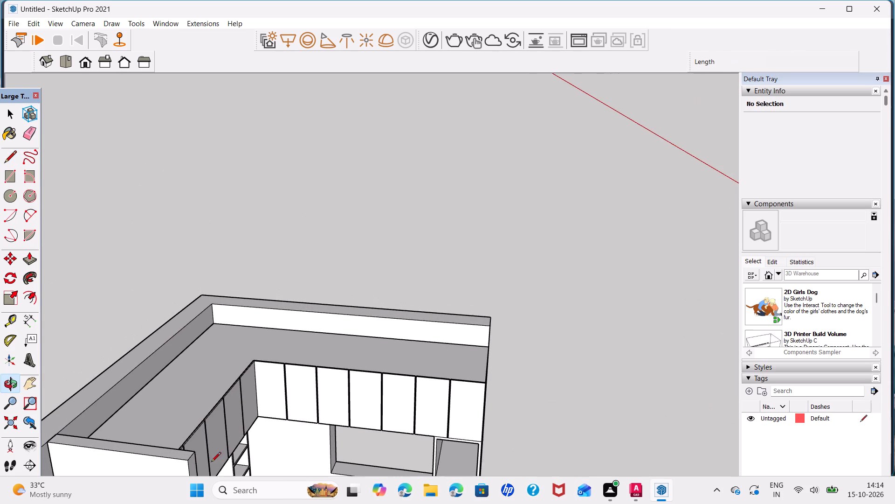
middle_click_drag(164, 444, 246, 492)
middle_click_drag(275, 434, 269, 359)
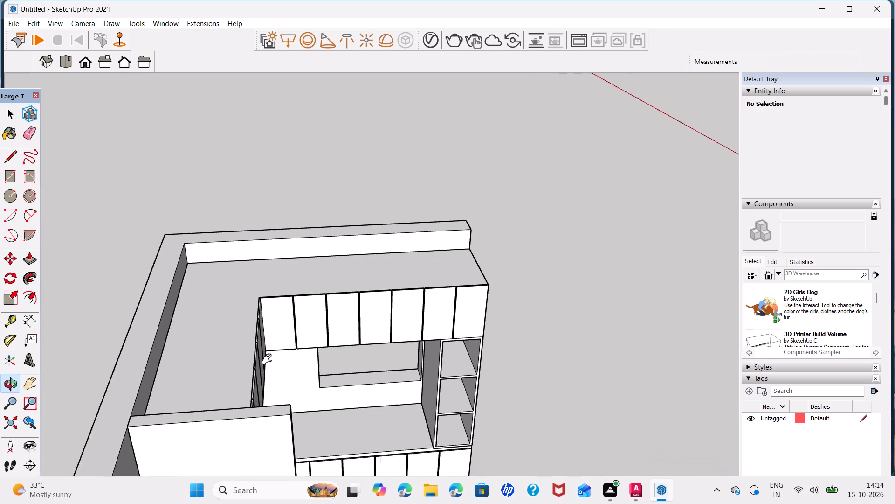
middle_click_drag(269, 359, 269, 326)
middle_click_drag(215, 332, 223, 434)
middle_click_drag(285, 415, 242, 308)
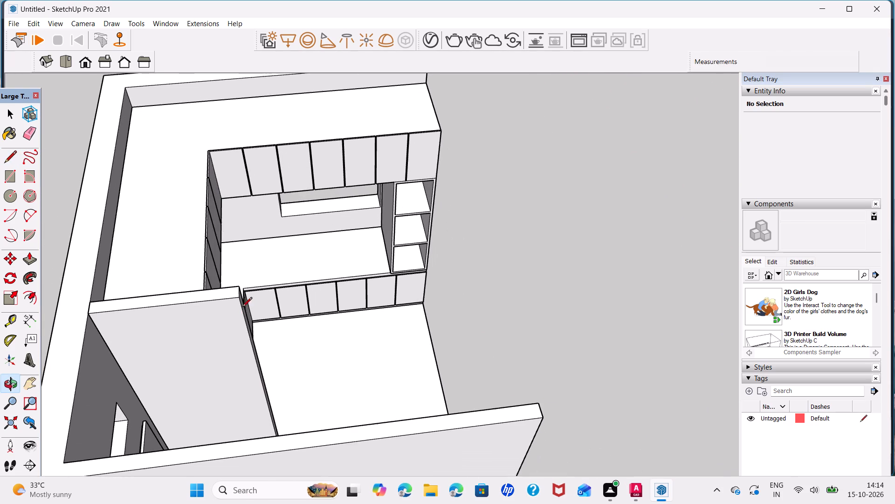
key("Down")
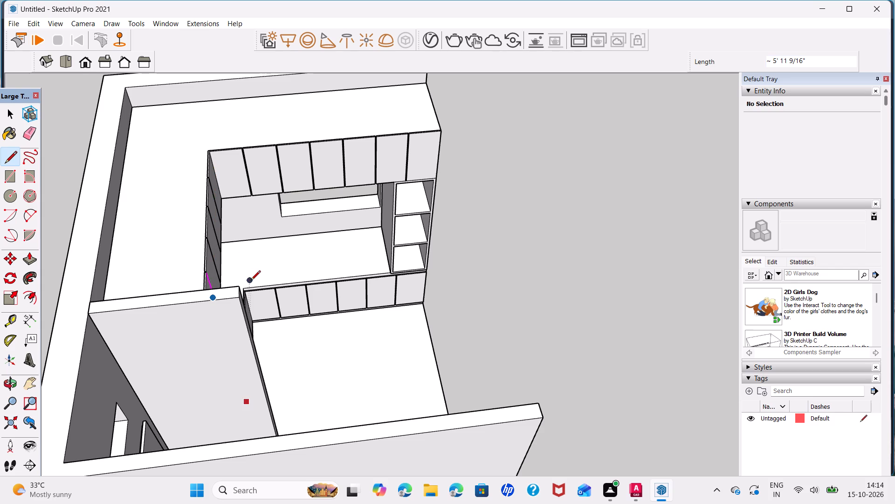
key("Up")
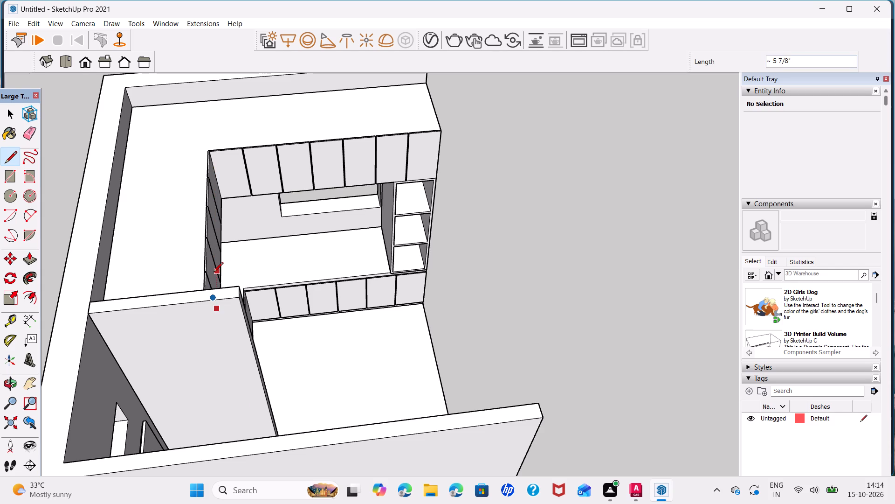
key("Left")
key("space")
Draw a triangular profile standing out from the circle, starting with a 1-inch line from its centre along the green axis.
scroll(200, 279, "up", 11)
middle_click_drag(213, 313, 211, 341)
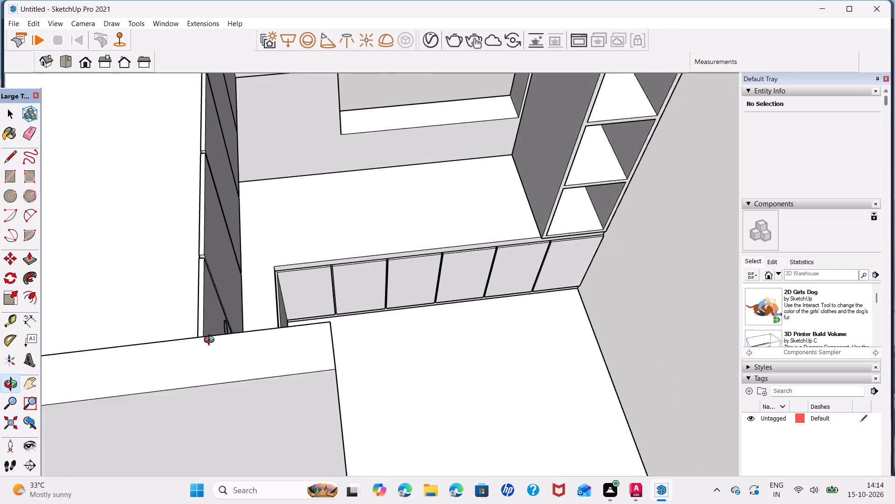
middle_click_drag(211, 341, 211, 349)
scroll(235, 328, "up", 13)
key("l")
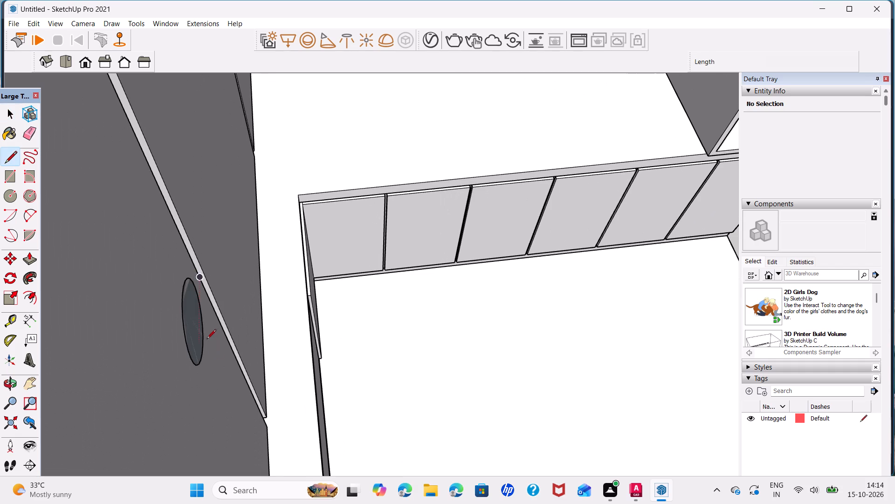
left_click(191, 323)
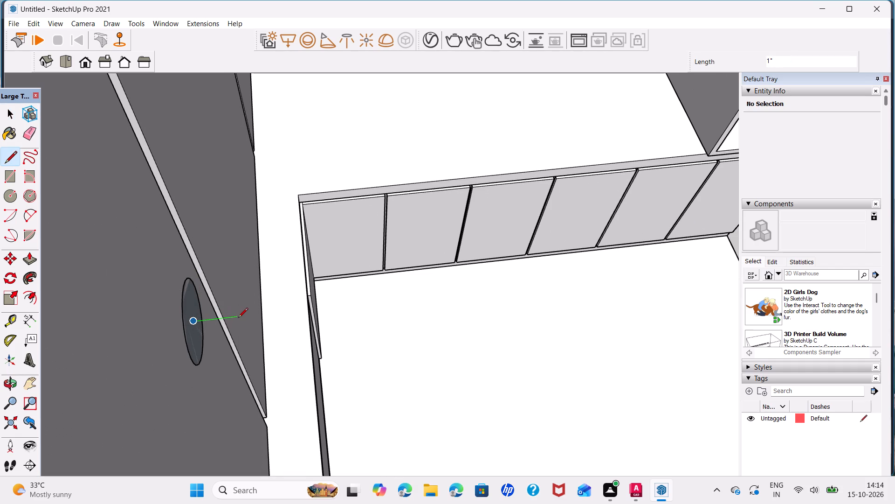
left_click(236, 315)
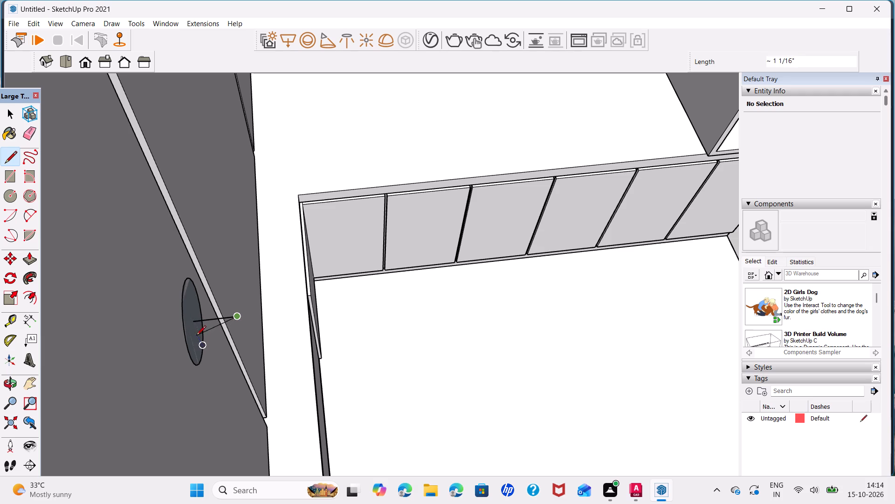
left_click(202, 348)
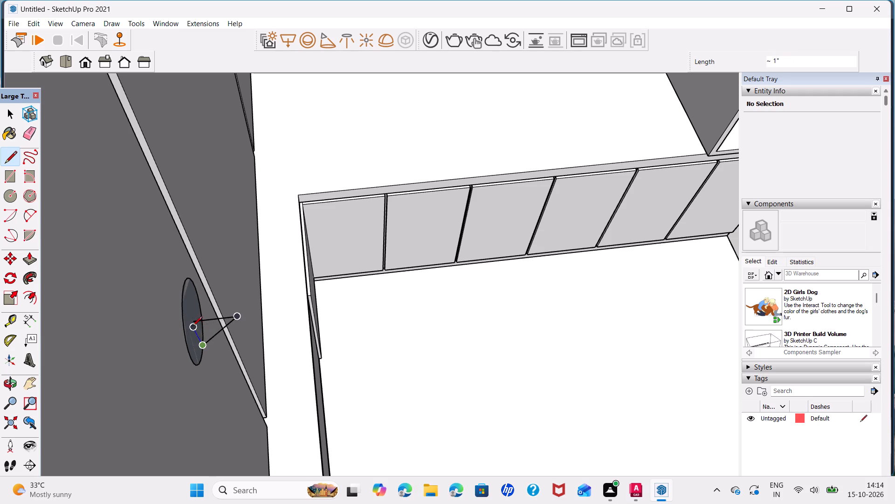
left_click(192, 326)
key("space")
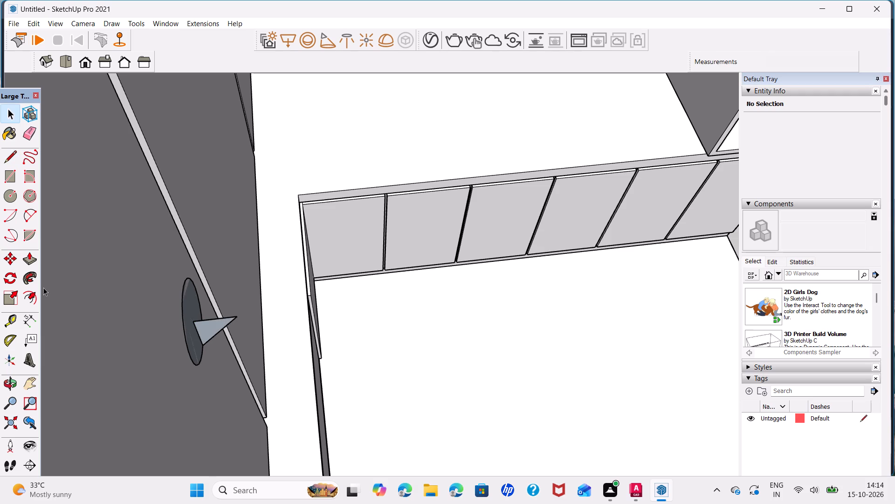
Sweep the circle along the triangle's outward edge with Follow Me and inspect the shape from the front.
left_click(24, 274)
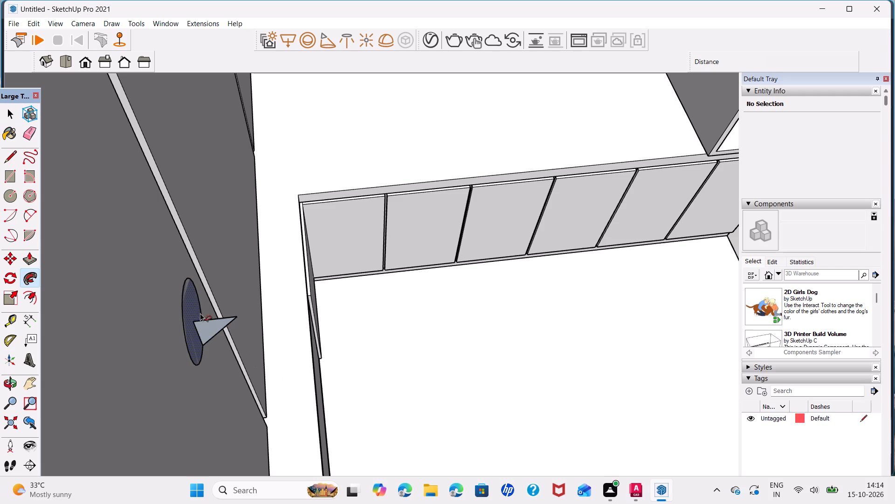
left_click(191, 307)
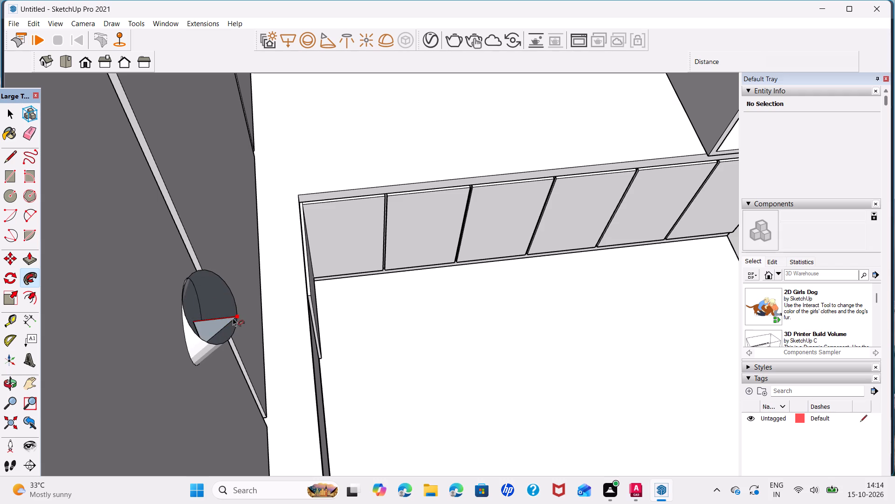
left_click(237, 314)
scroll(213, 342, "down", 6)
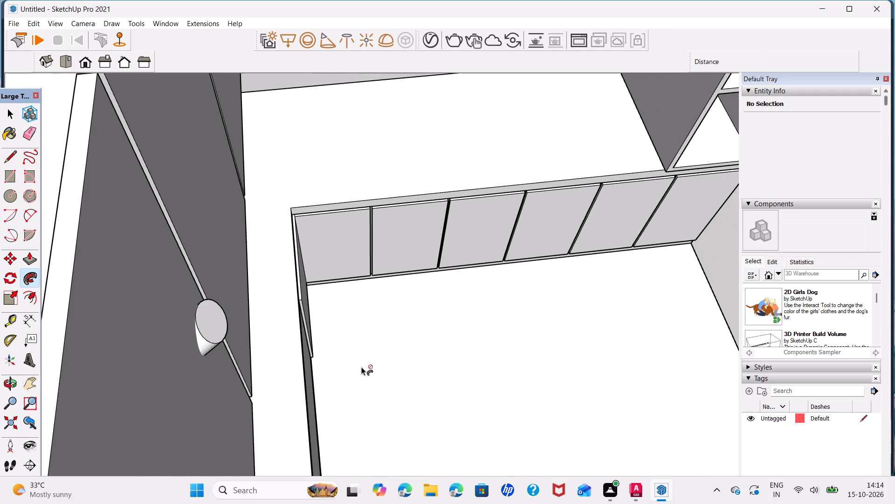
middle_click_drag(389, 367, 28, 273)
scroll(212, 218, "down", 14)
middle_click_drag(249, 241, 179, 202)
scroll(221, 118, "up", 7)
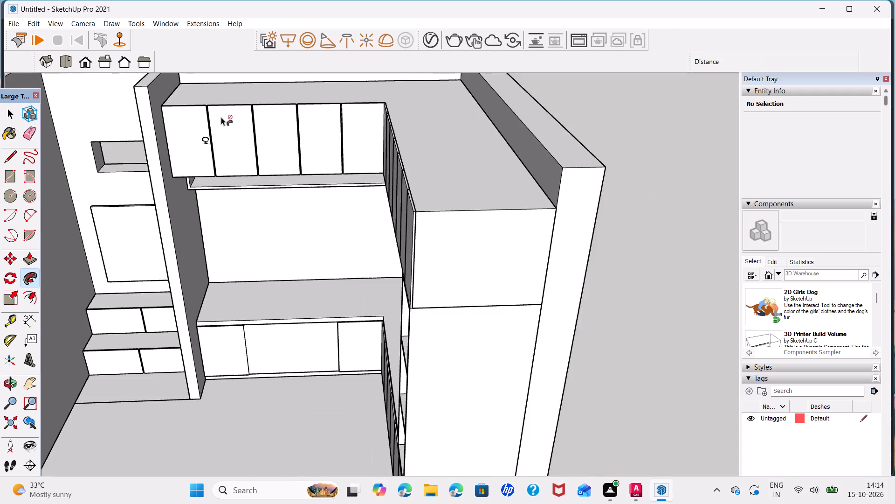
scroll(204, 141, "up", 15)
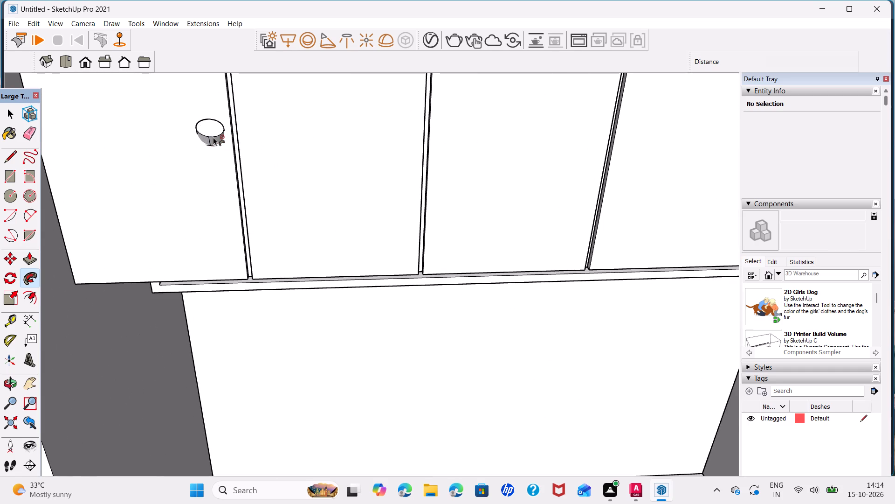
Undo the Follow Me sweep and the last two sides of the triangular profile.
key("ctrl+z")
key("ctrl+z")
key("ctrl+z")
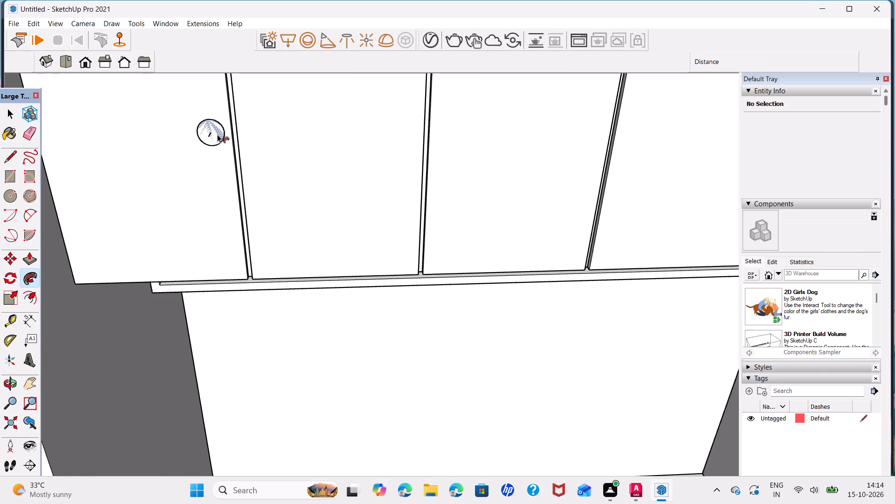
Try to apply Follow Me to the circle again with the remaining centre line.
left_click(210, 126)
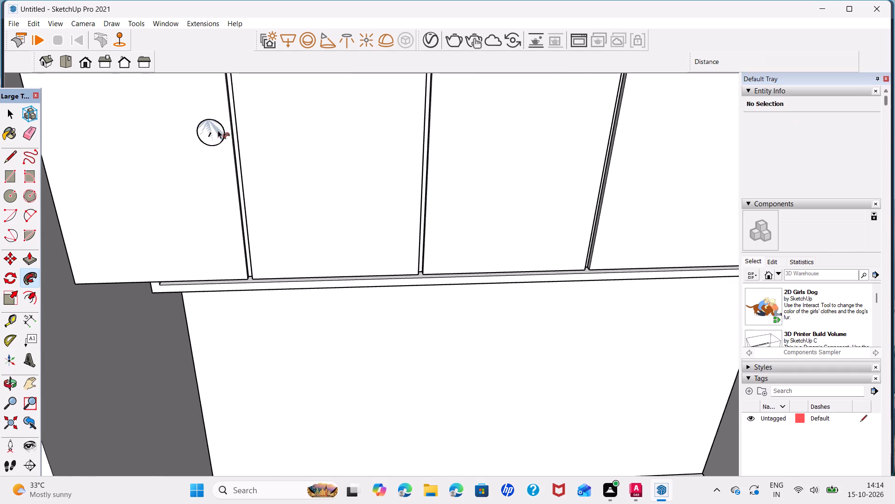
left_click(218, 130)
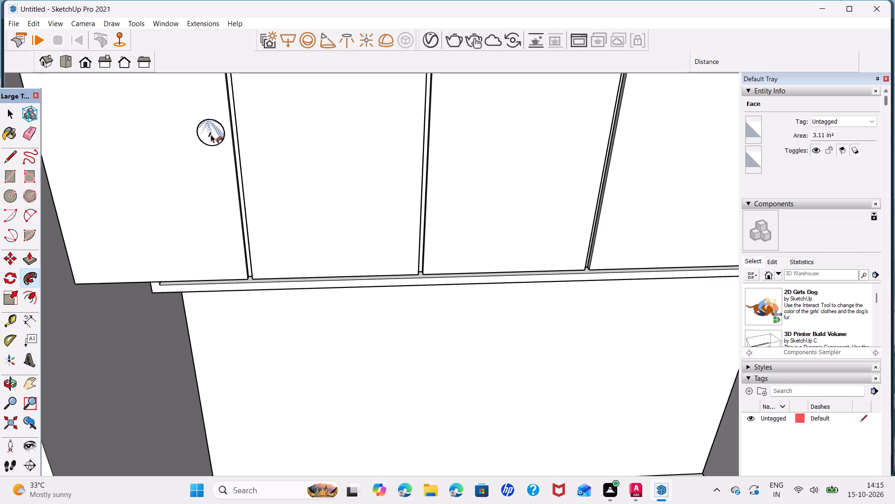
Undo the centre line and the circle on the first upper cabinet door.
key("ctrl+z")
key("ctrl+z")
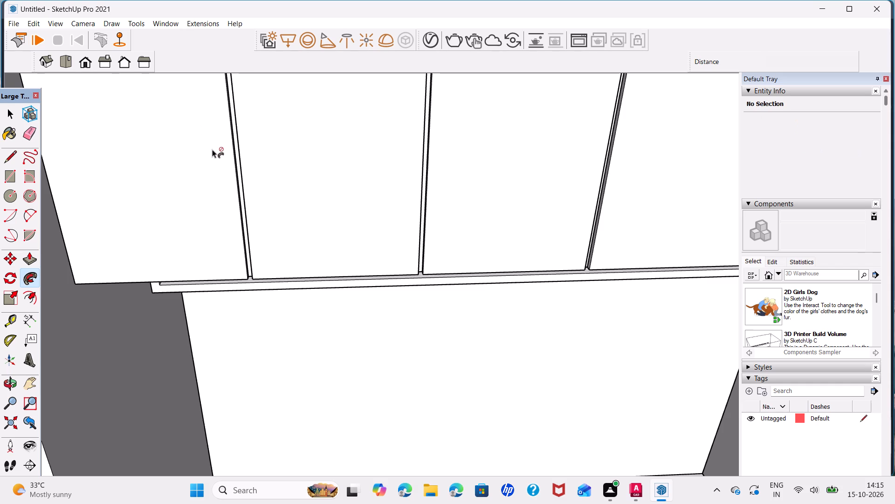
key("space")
Draw a narrow vertical rectangle about 5/16" by 4 1/16" on the first upper cabinet door, near the second door.
key("r")
scroll(216, 133, "down", 3)
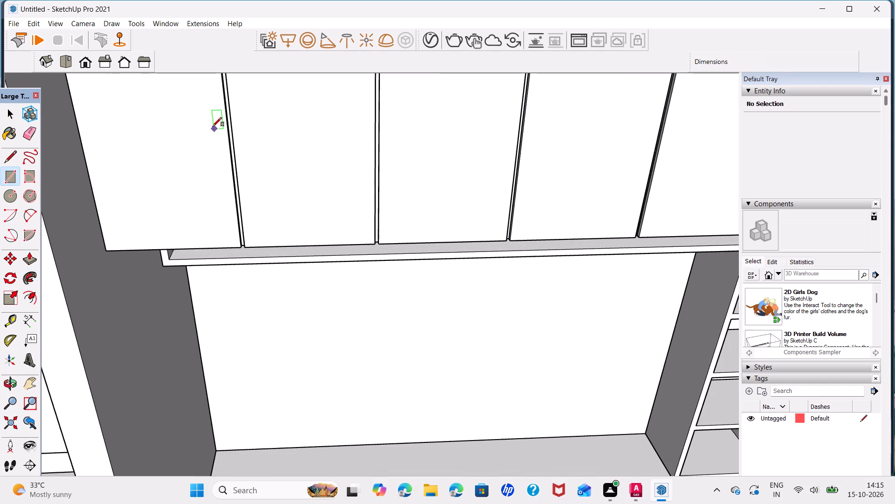
middle_click_drag(212, 125, 224, 201)
scroll(223, 198, "up", 5)
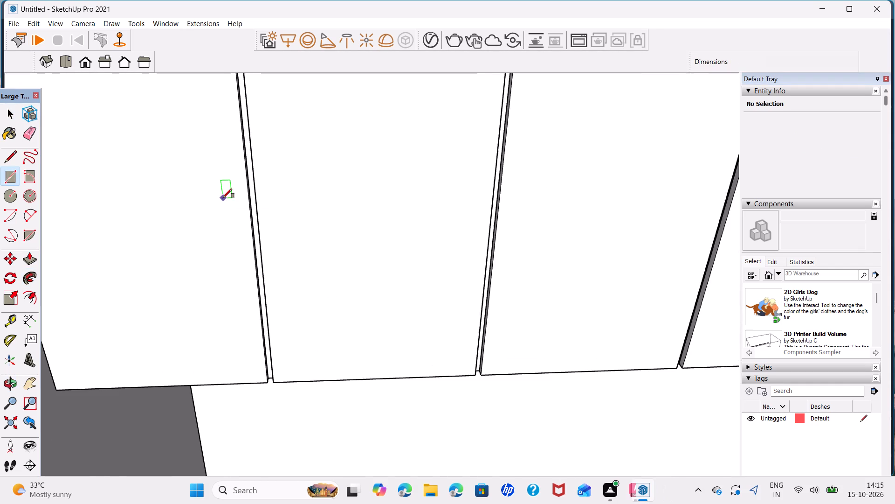
scroll(223, 184, "down", 6)
middle_click_drag(223, 184, 230, 208, "shift")
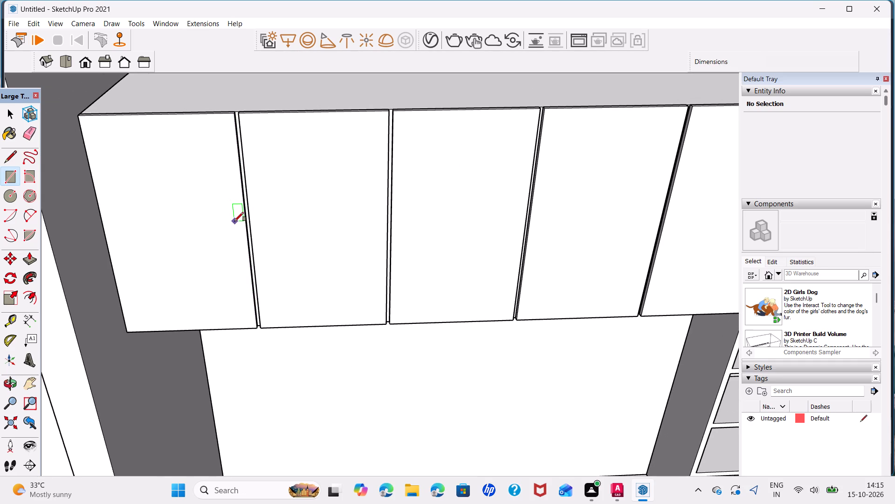
left_click(233, 219)
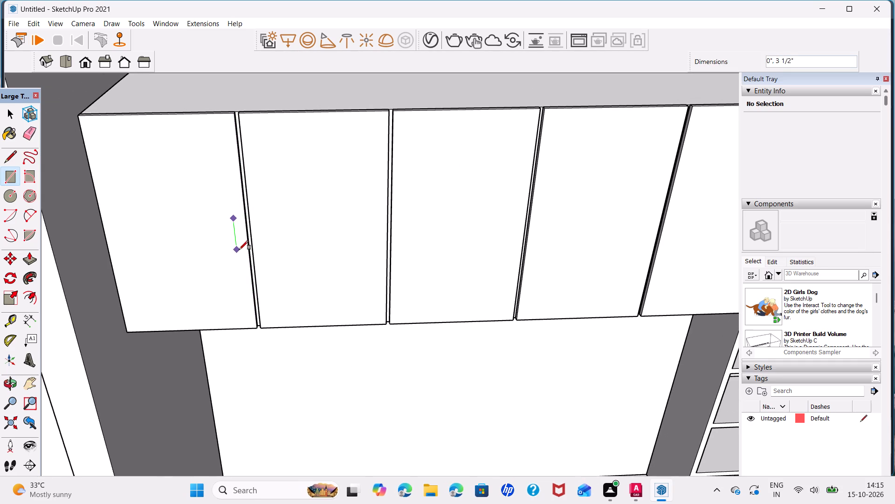
scroll(240, 248, "up", 6)
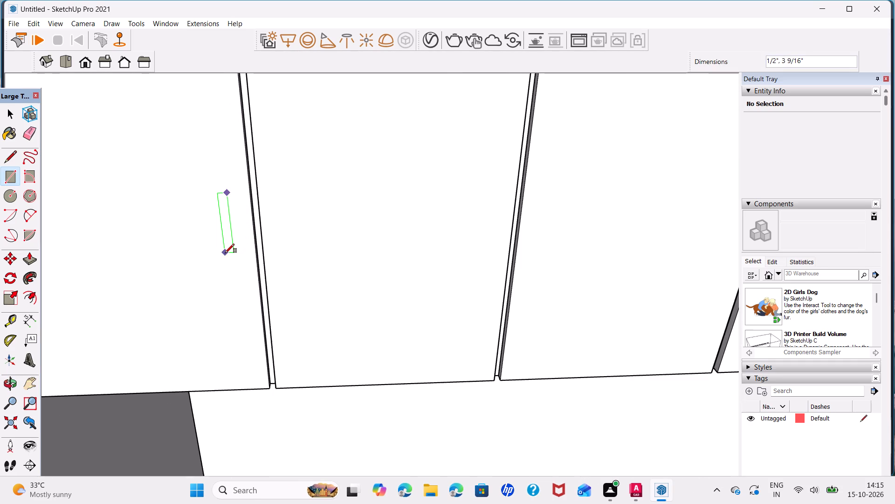
scroll(225, 253, "up", 6)
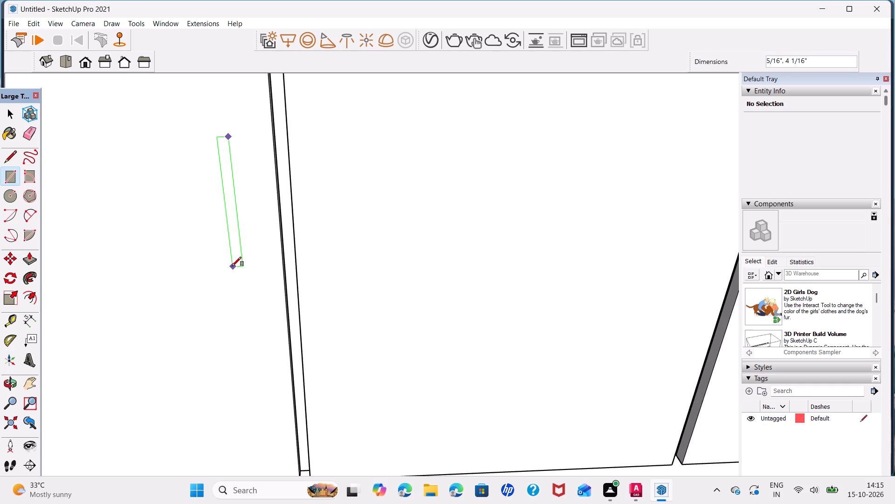
left_click(232, 266)
Push/Pull the narrow rectangle outward by 1" to form a handle bar.
key("space")
left_click(236, 261)
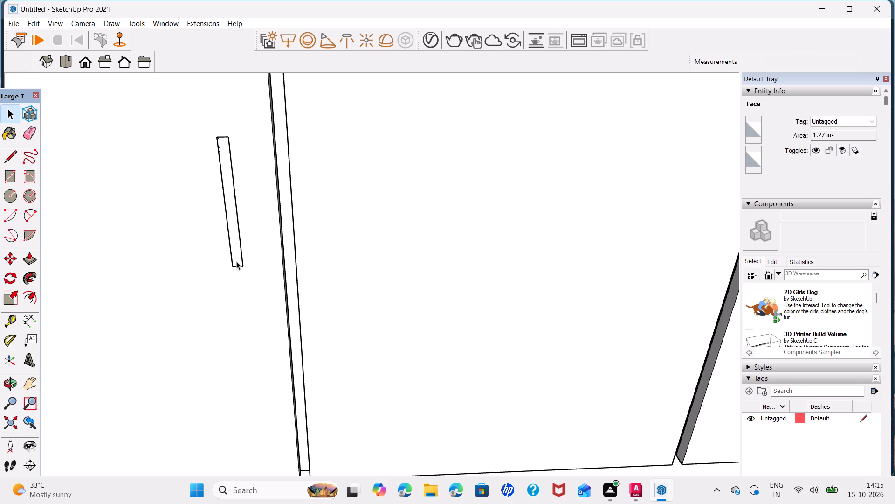
key("p")
left_click(236, 261)
key("1")
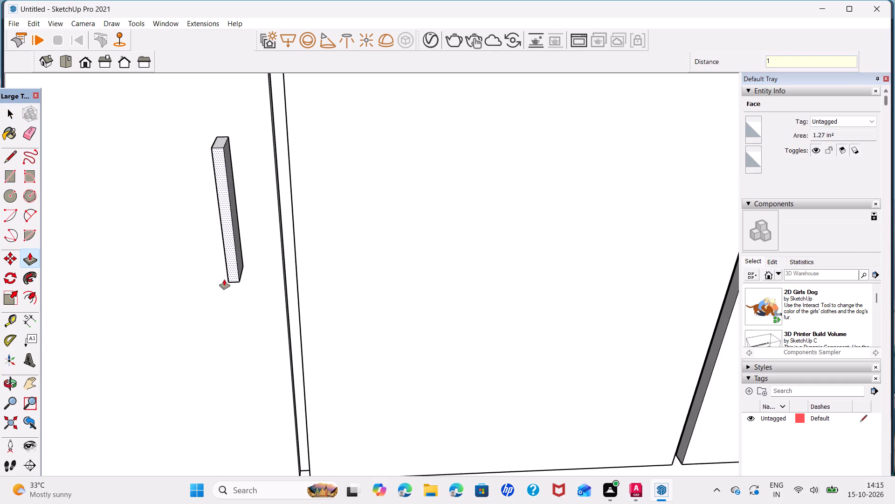
key("Return")
key("space")
Offset the outline of the handle bar's broad side face inward by about 5/16".
middle_click_drag(246, 272, 3, 245)
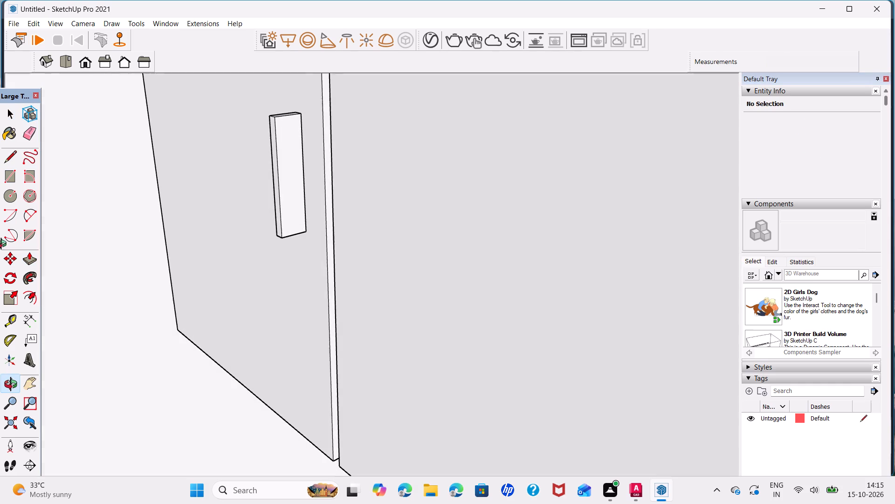
middle_click_drag(3, 245, 2, 245)
left_click(29, 295)
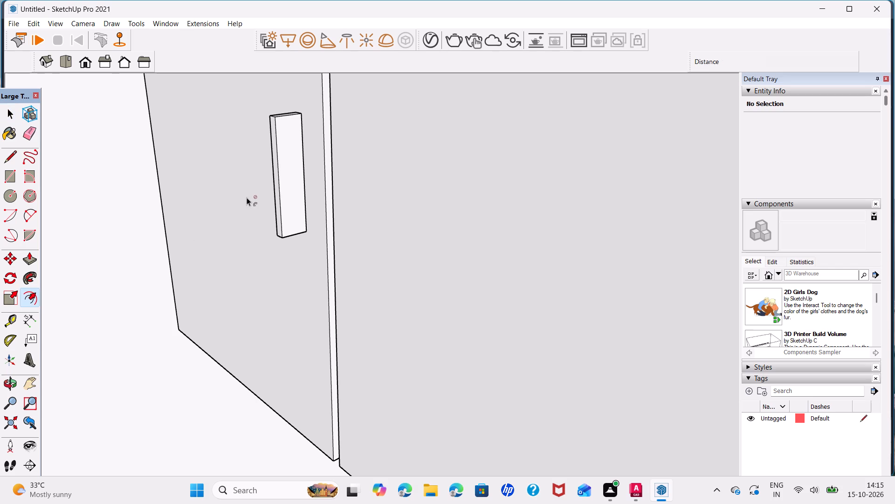
left_click(284, 204)
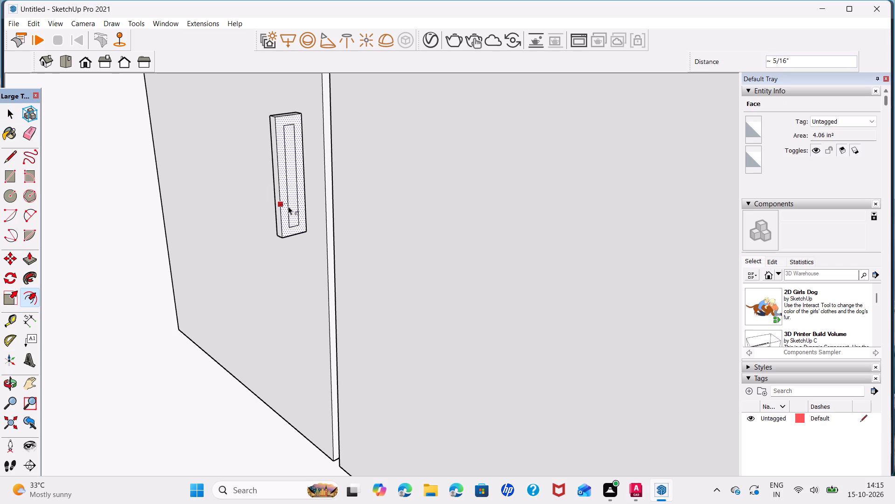
left_click(288, 207)
Move the inner outline's long edge nearest the door about 1/8" closer to the door.
scroll(297, 203, "up", 5)
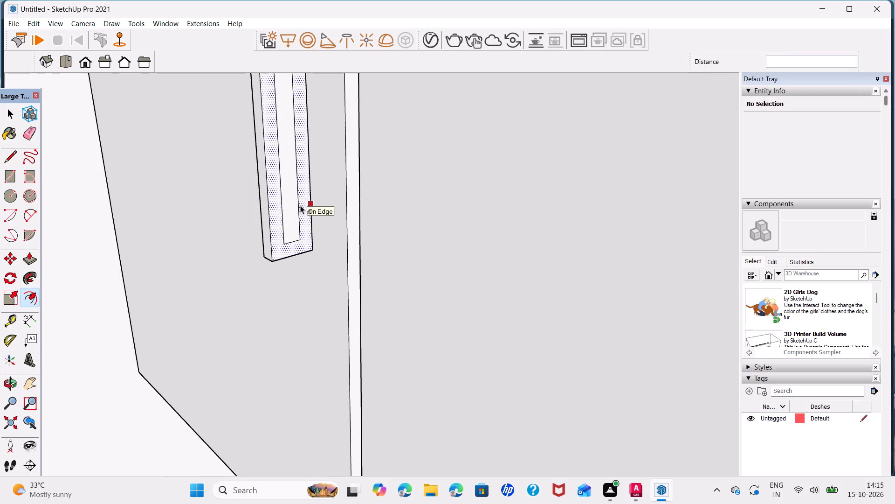
key("space")
left_click(299, 205)
key("m")
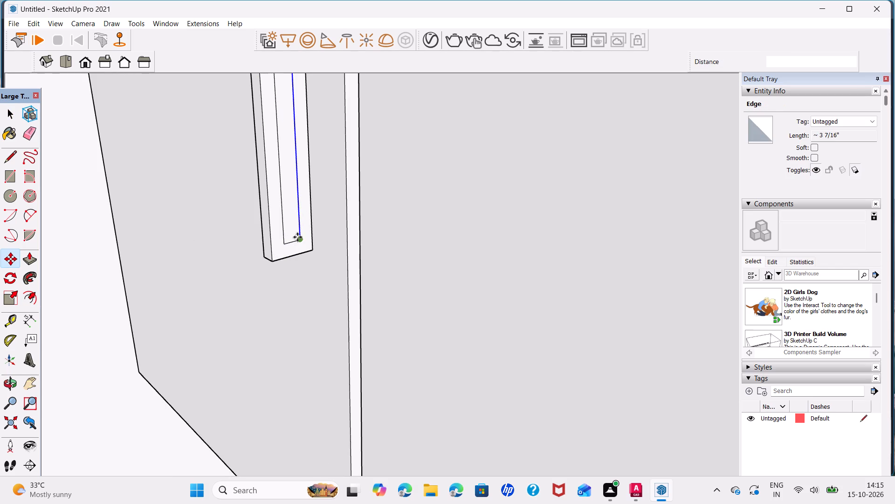
left_click(297, 237)
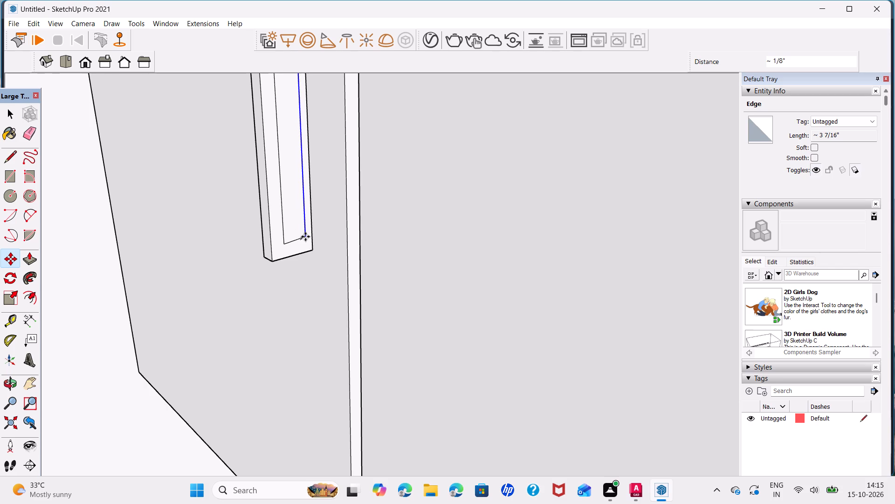
left_click(305, 237)
key("space")
Push the inner face 5/16" through the bar to cut out the handle's grip opening.
left_click(291, 226)
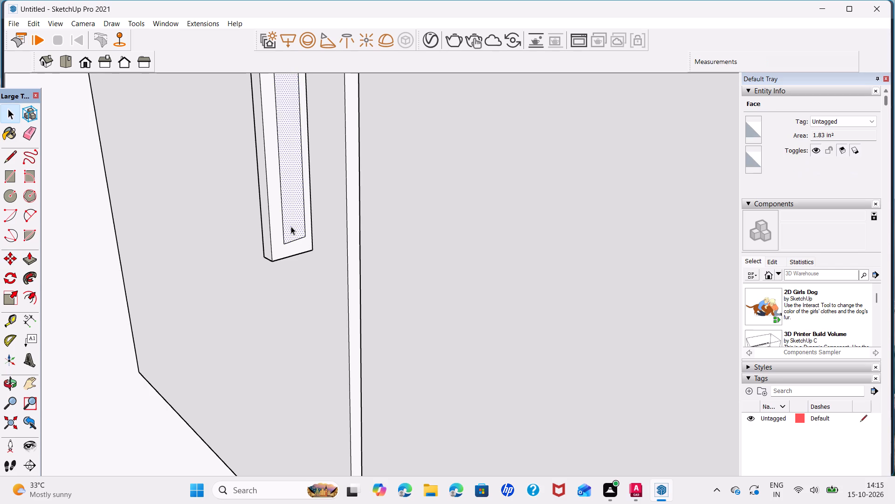
key("p")
left_click(291, 226)
left_click(288, 173)
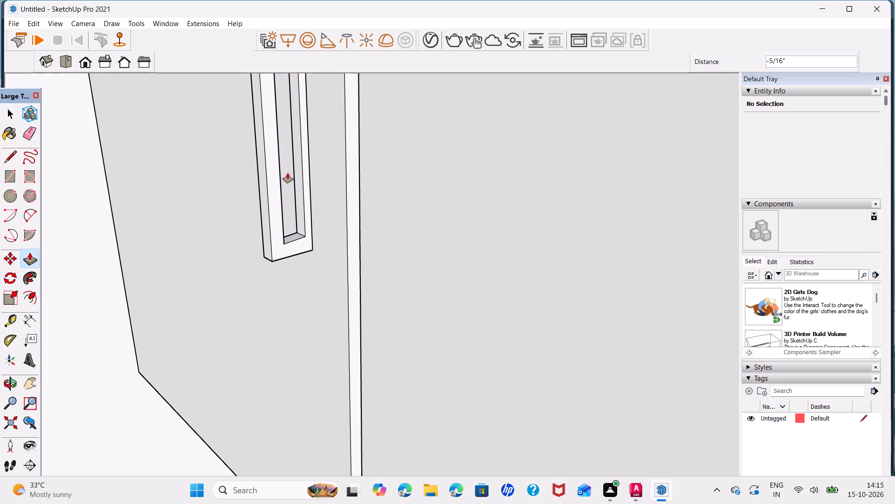
key("space")
Select the entire hollowed handle and make it a group.
scroll(289, 181, "down", 4)
triple_click(286, 229)
right_click(286, 229)
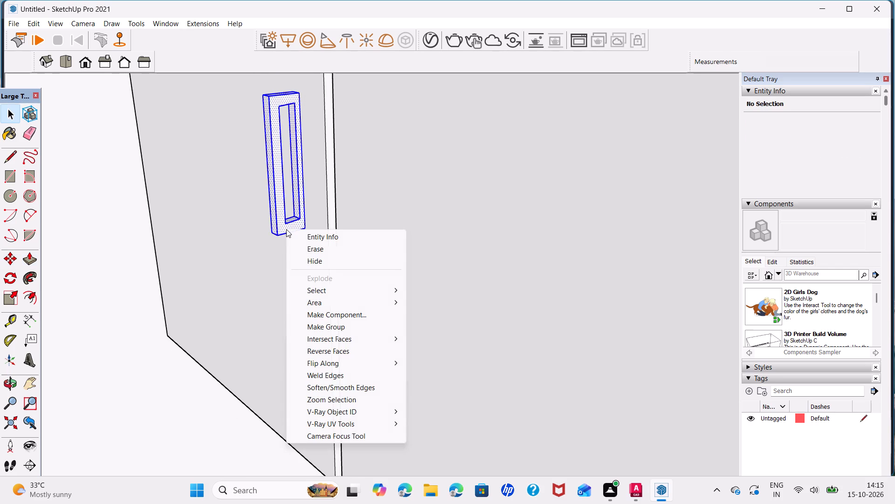
left_click(335, 325)
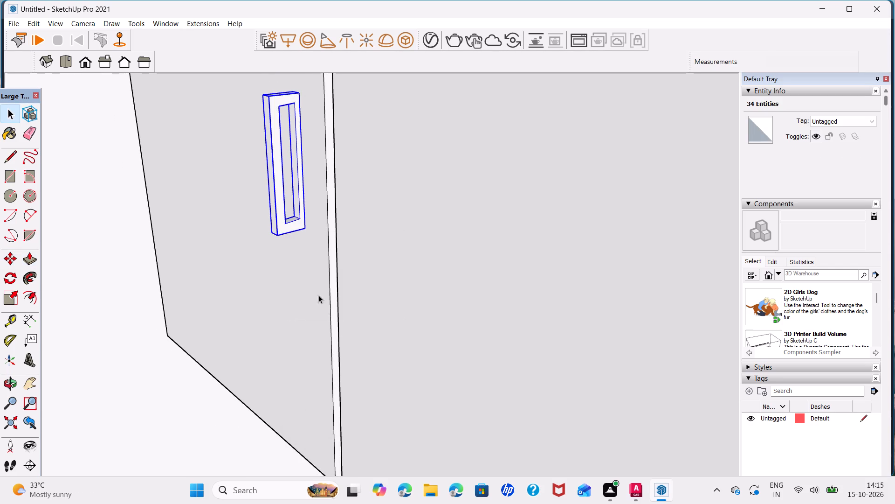
key("space")
Copy the handle group about 3 1/4" horizontally onto the adjoining edge of the second upper cabinet door.
scroll(299, 251, "down", 6)
key("m")
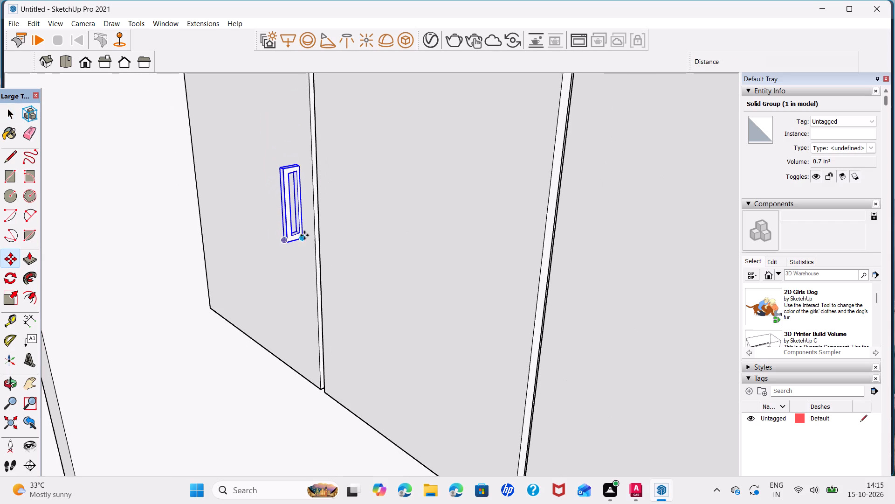
left_click(303, 239)
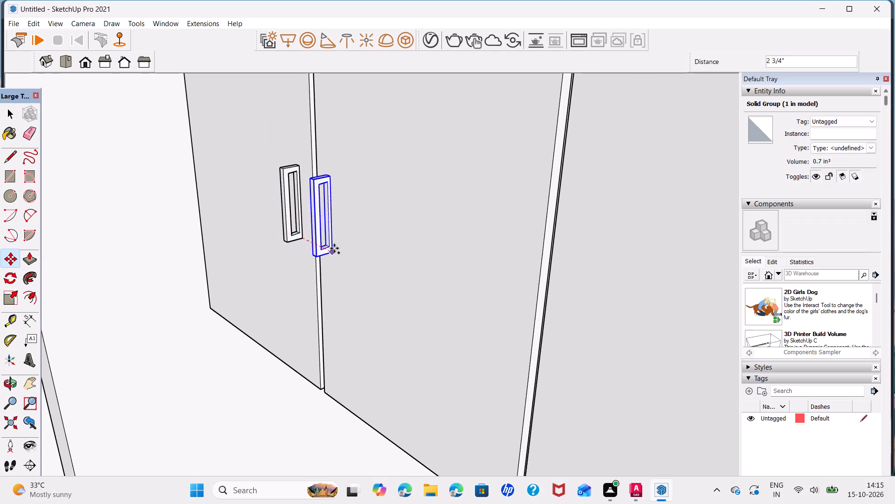
scroll(334, 248, "down", 5)
middle_click_drag(334, 248, 533, 224)
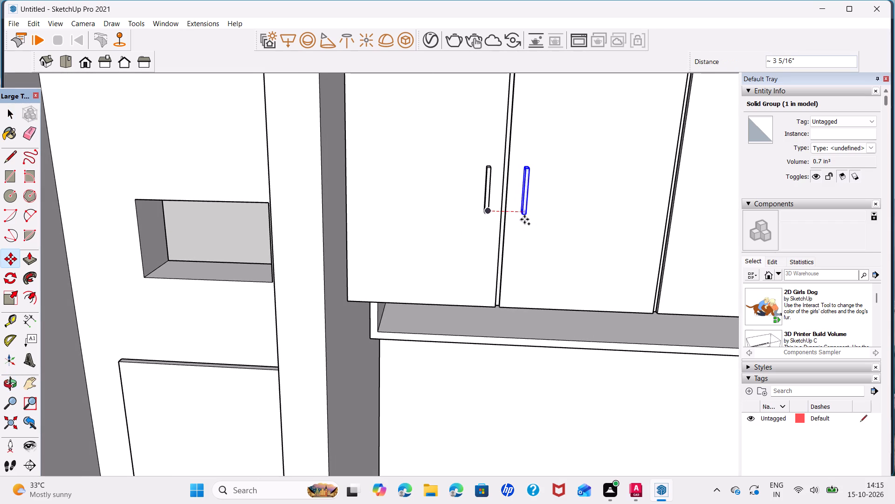
middle_click_drag(524, 219, 510, 196)
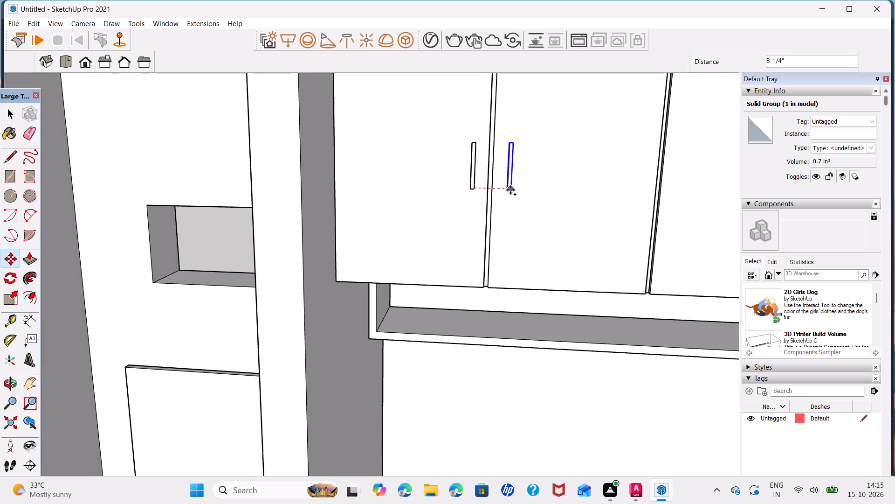
left_click(510, 190)
key("space")
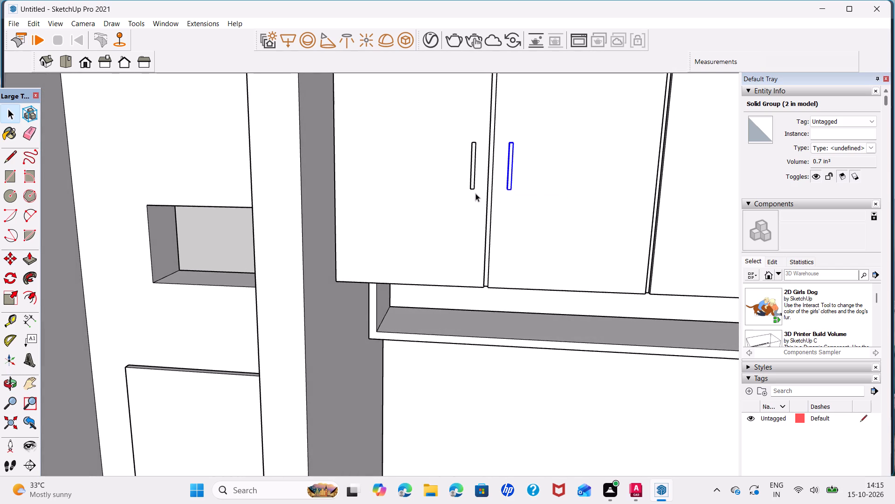
Copy both handles together about 2' 4 9/16" along the cabinet, onto the third and fourth upper doors.
scroll(471, 187, "up", 3)
left_click(471, 187)
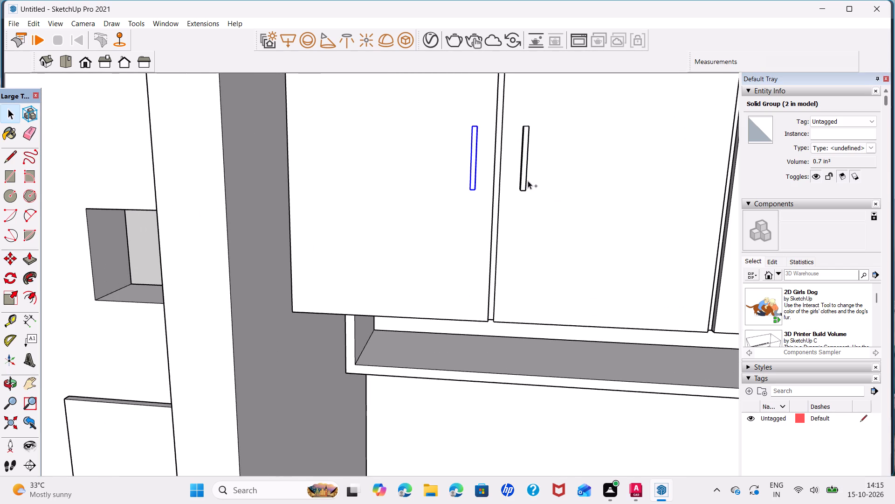
left_click(528, 180, "ctrl")
scroll(528, 180, "up", 4)
middle_click_drag(549, 191, 458, 196)
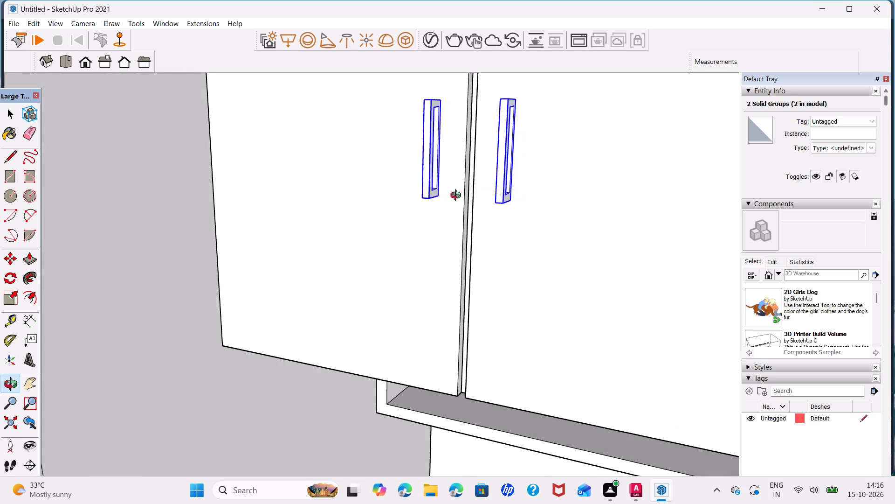
middle_click_drag(458, 196, 454, 198)
key("m")
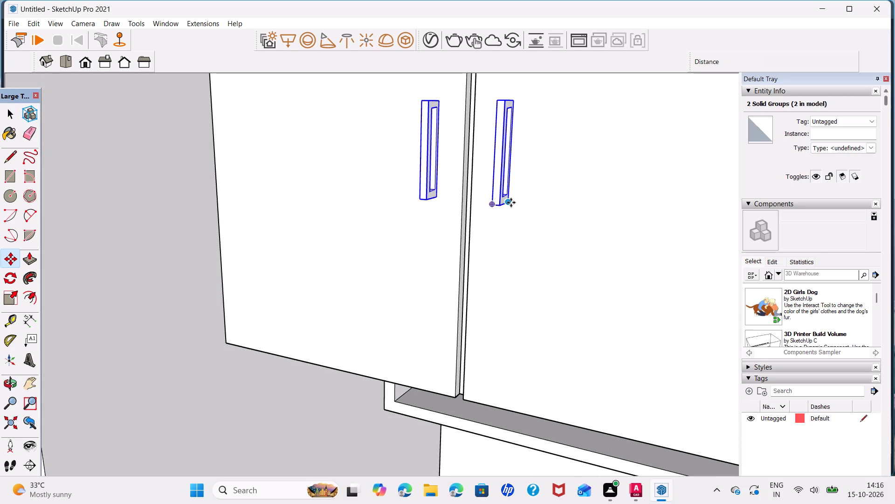
left_click(511, 203)
scroll(598, 213, "down", 15)
middle_click_drag(633, 231, 521, 175, "shift")
scroll(538, 189, "down", 7)
middle_click_drag(555, 210, 610, 216)
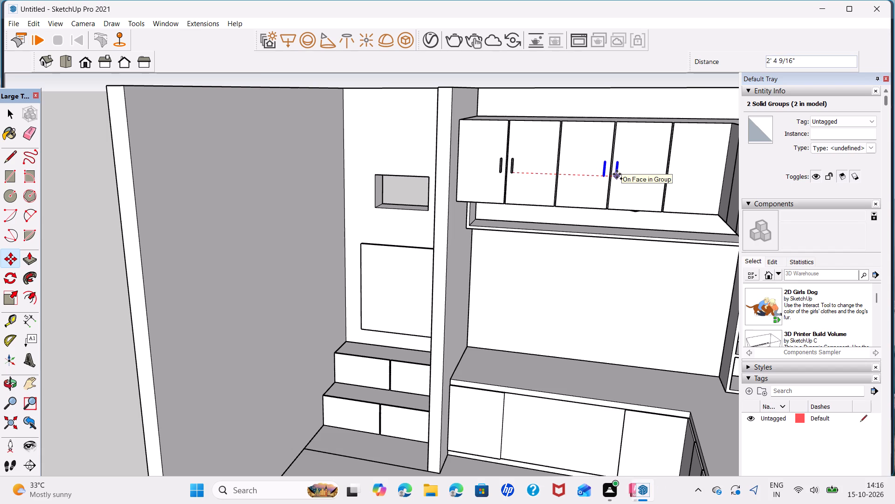
left_click(617, 174)
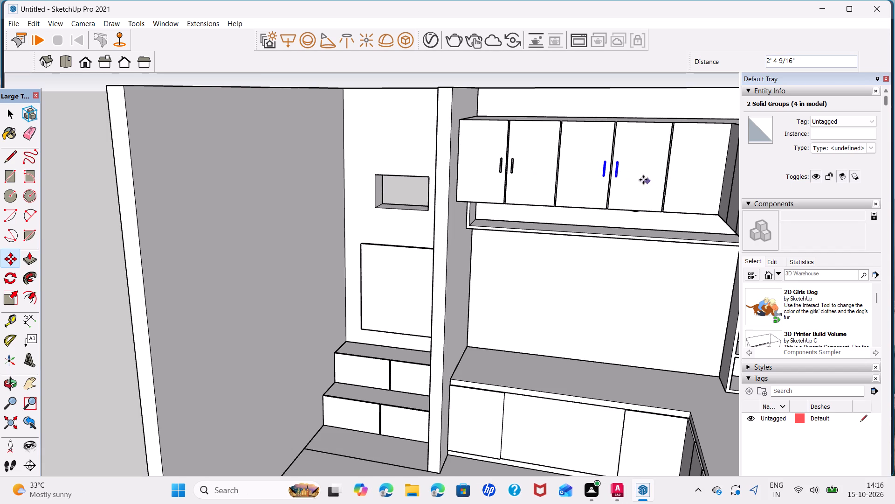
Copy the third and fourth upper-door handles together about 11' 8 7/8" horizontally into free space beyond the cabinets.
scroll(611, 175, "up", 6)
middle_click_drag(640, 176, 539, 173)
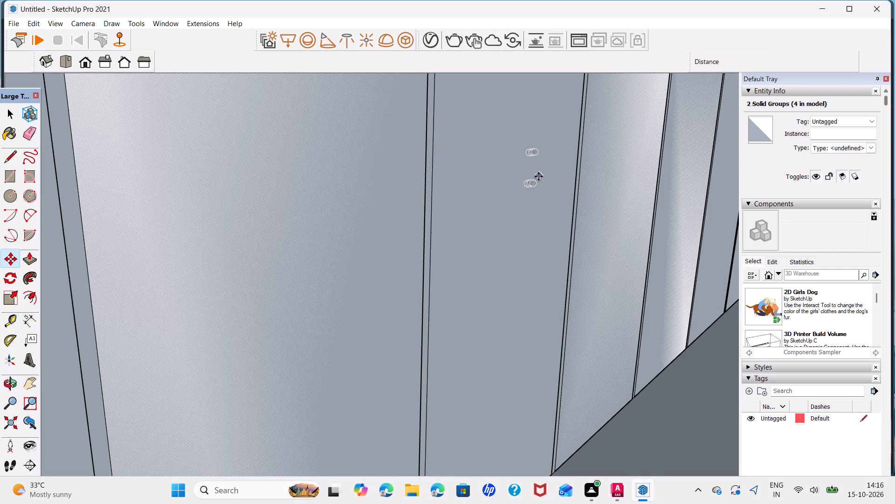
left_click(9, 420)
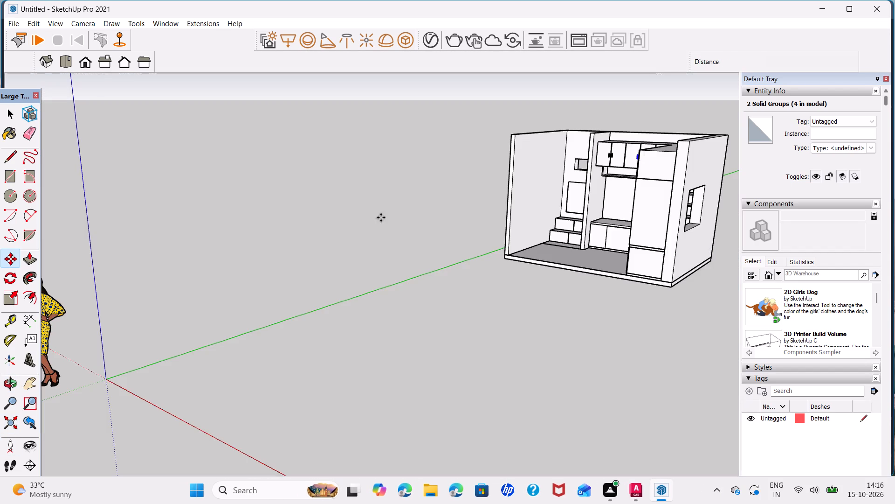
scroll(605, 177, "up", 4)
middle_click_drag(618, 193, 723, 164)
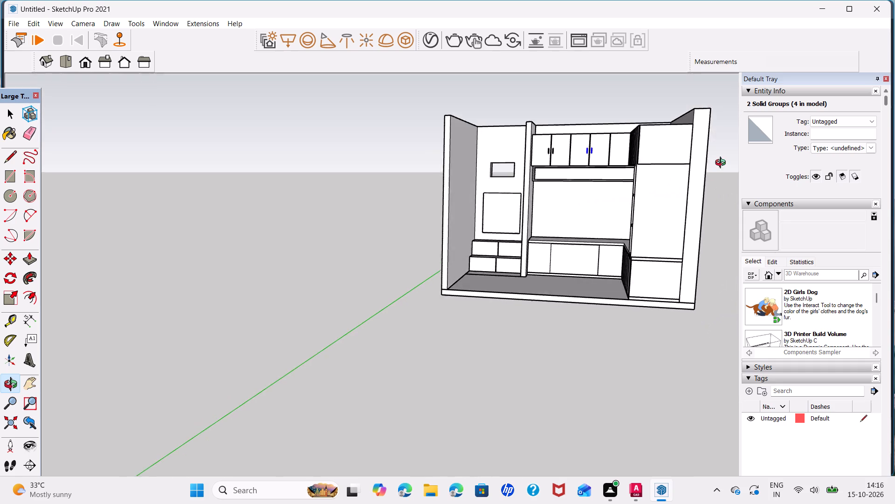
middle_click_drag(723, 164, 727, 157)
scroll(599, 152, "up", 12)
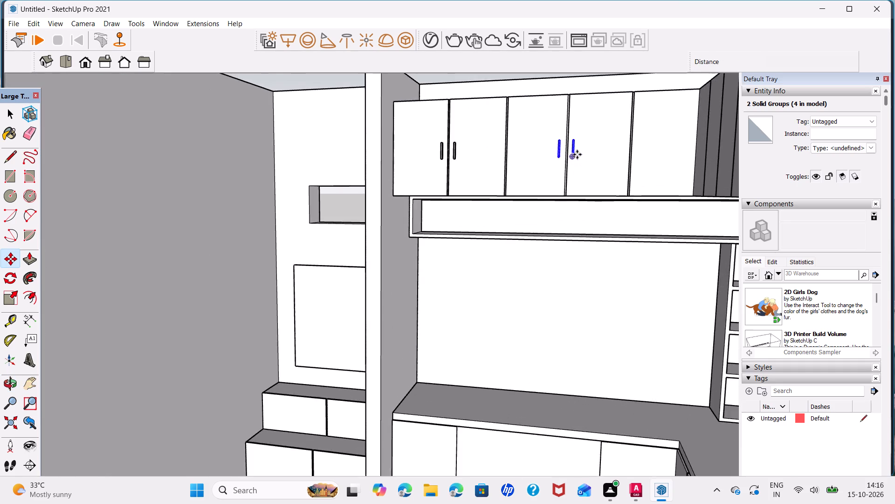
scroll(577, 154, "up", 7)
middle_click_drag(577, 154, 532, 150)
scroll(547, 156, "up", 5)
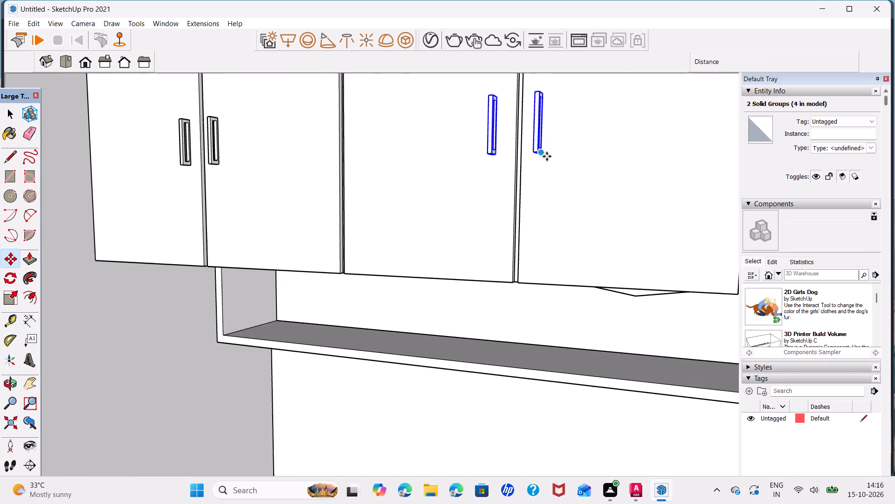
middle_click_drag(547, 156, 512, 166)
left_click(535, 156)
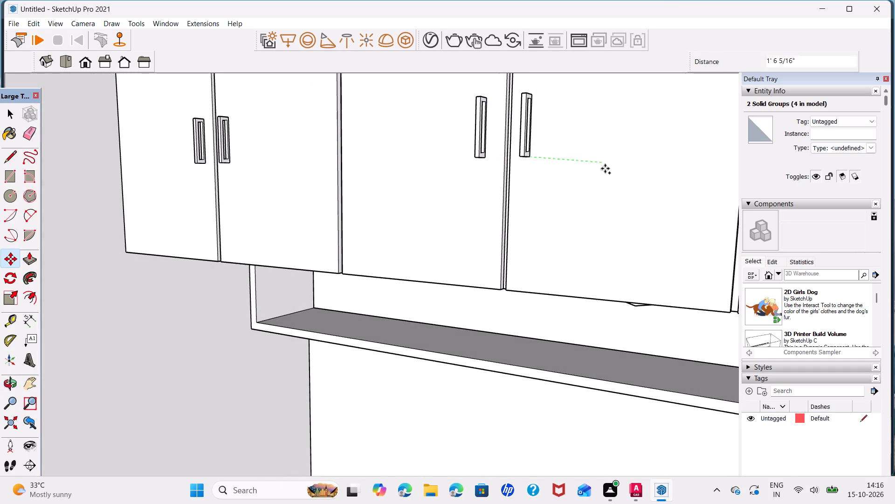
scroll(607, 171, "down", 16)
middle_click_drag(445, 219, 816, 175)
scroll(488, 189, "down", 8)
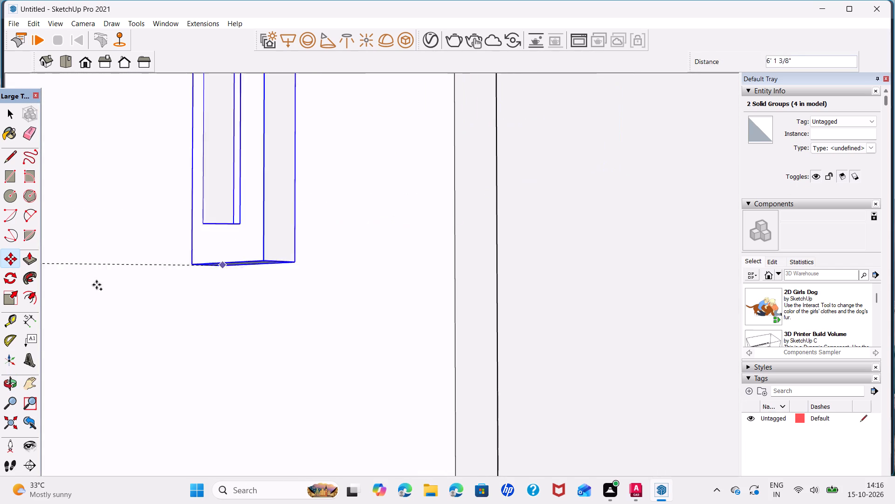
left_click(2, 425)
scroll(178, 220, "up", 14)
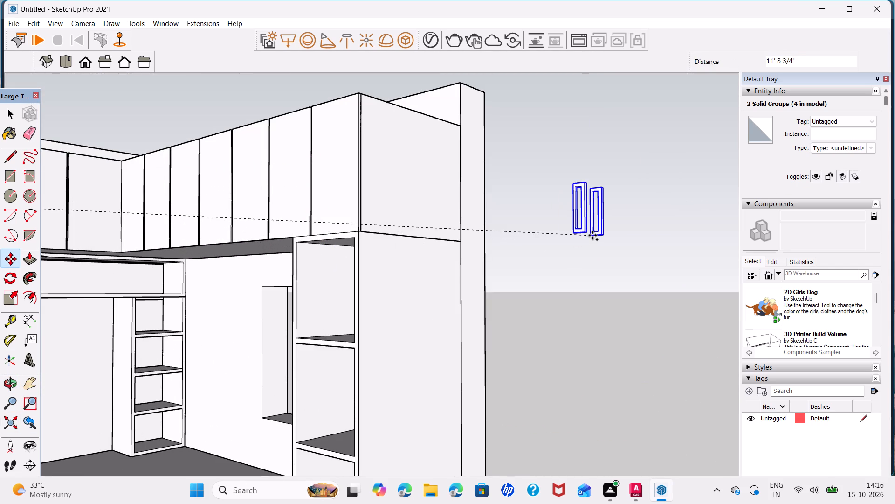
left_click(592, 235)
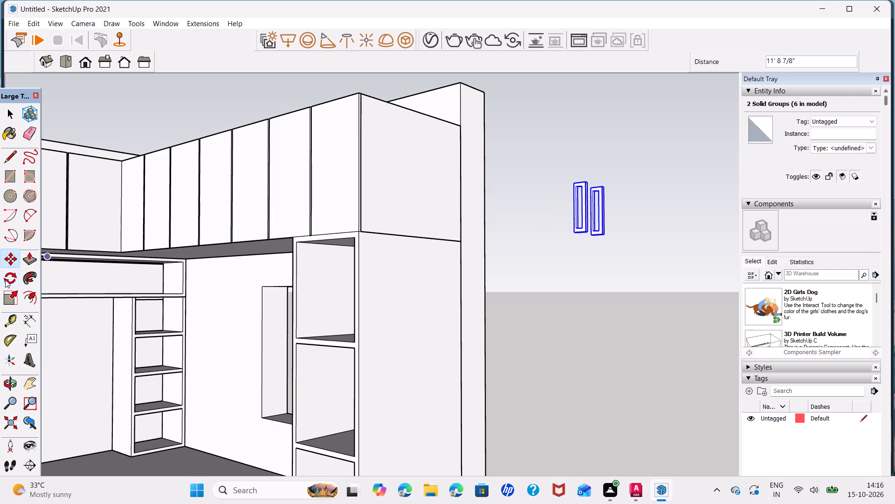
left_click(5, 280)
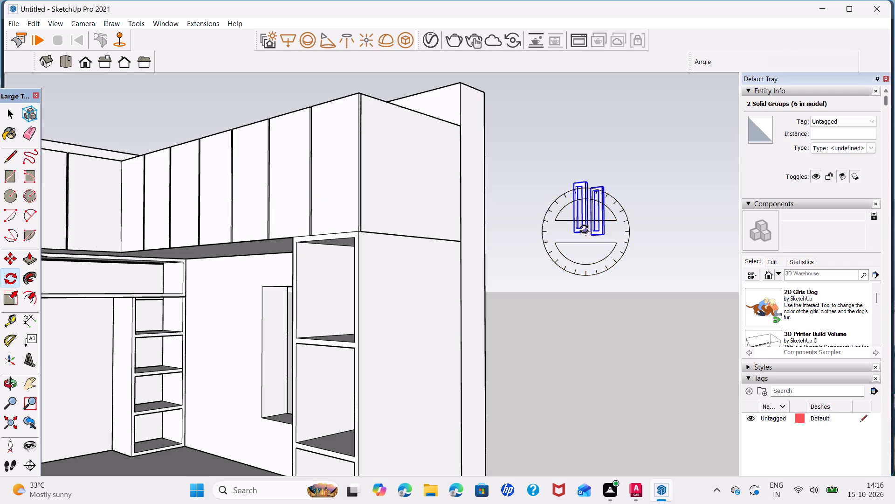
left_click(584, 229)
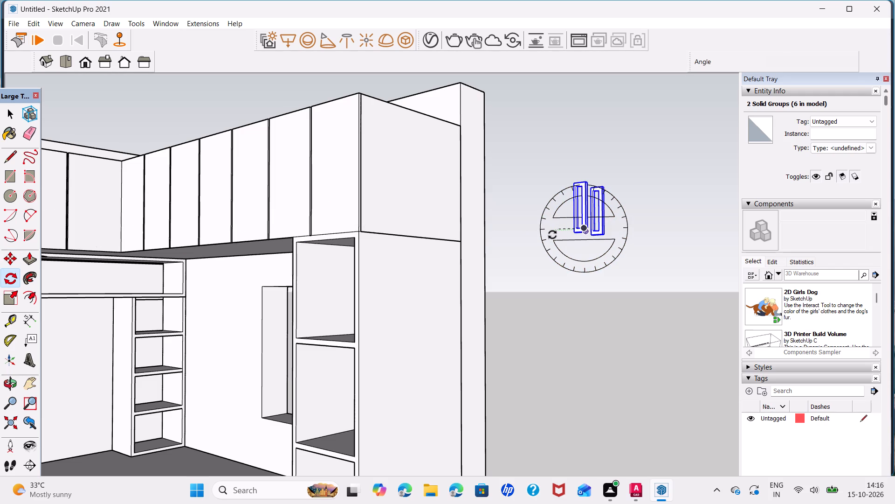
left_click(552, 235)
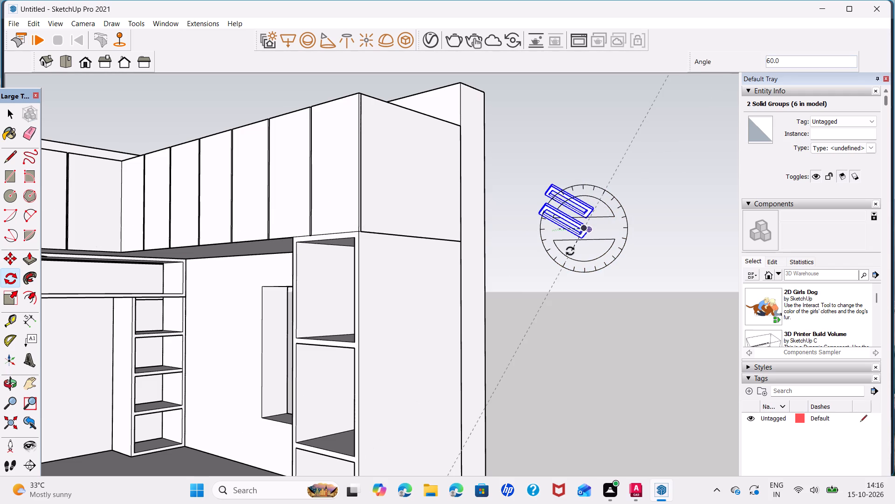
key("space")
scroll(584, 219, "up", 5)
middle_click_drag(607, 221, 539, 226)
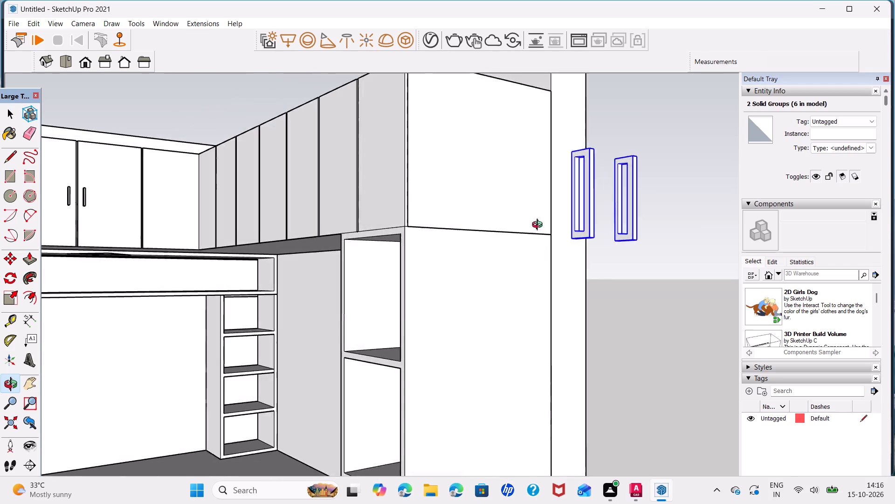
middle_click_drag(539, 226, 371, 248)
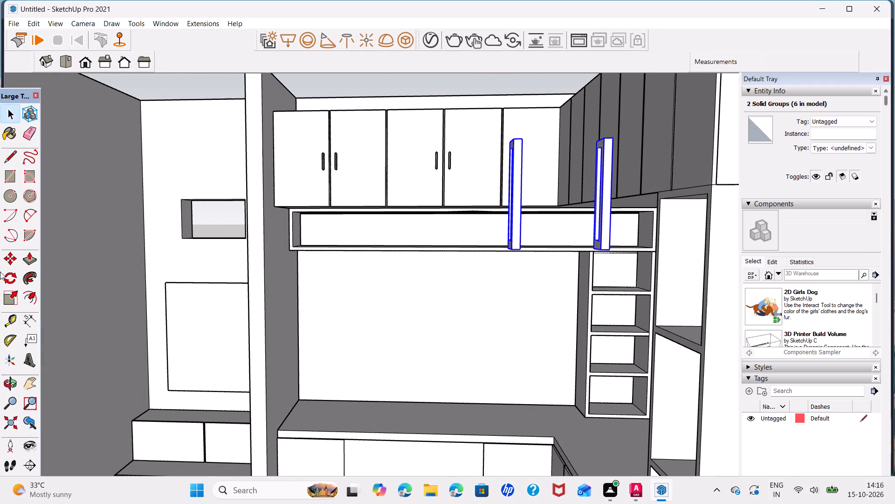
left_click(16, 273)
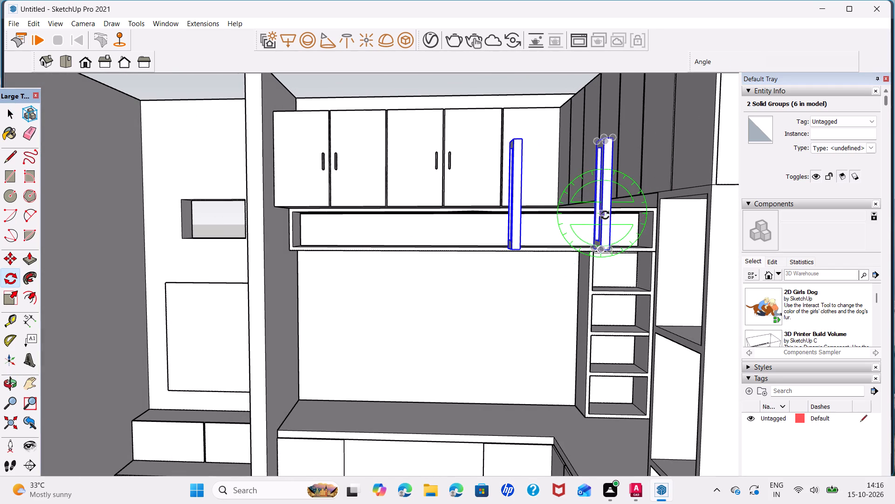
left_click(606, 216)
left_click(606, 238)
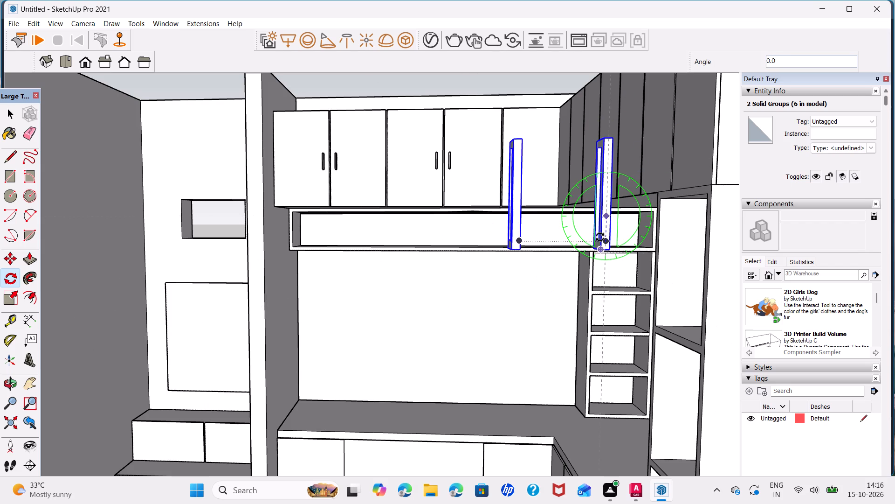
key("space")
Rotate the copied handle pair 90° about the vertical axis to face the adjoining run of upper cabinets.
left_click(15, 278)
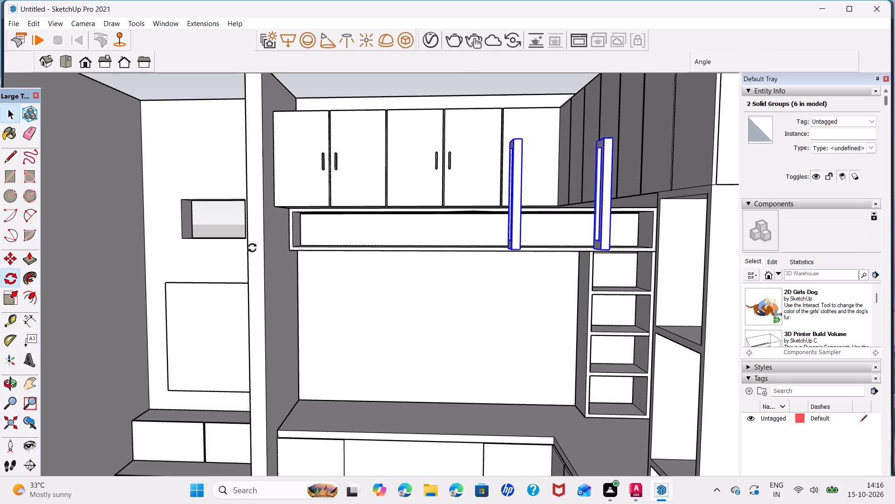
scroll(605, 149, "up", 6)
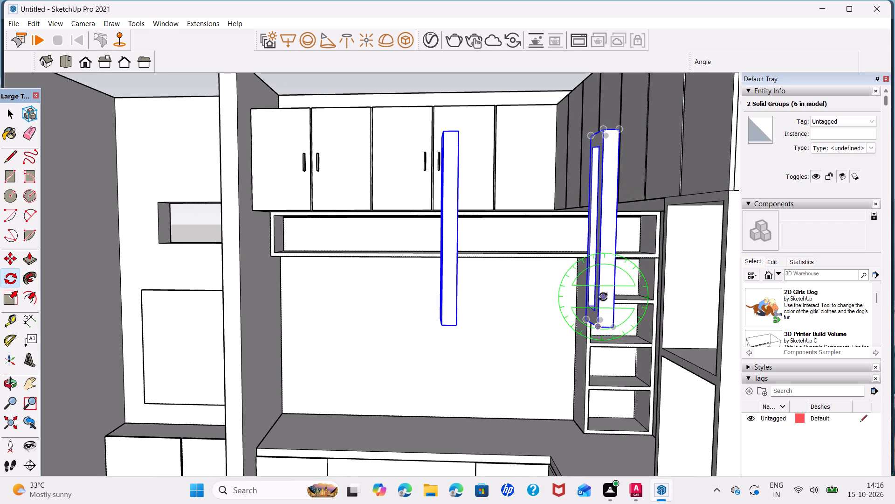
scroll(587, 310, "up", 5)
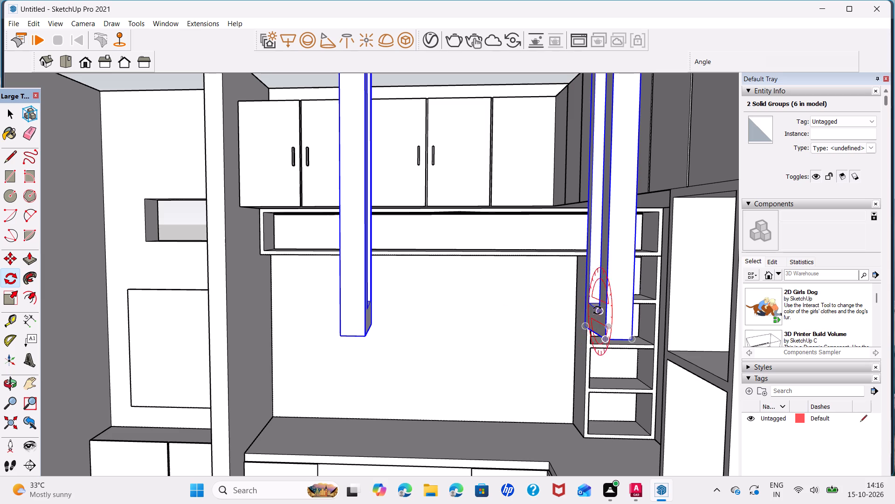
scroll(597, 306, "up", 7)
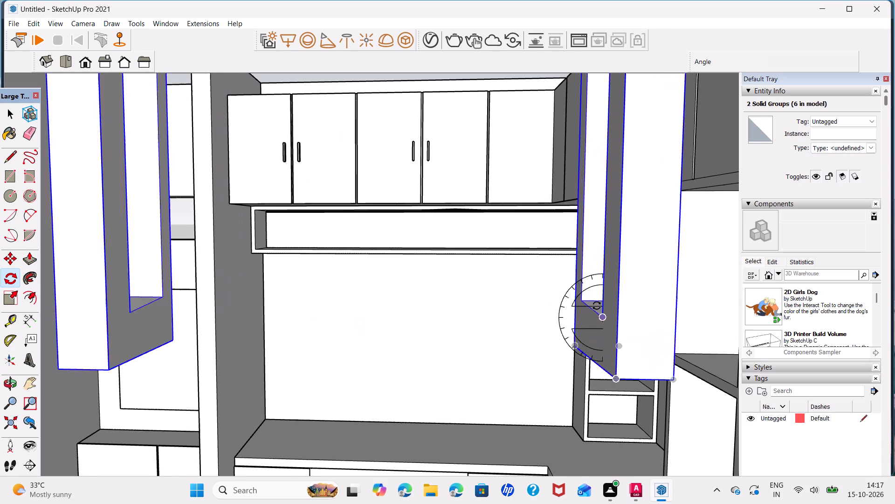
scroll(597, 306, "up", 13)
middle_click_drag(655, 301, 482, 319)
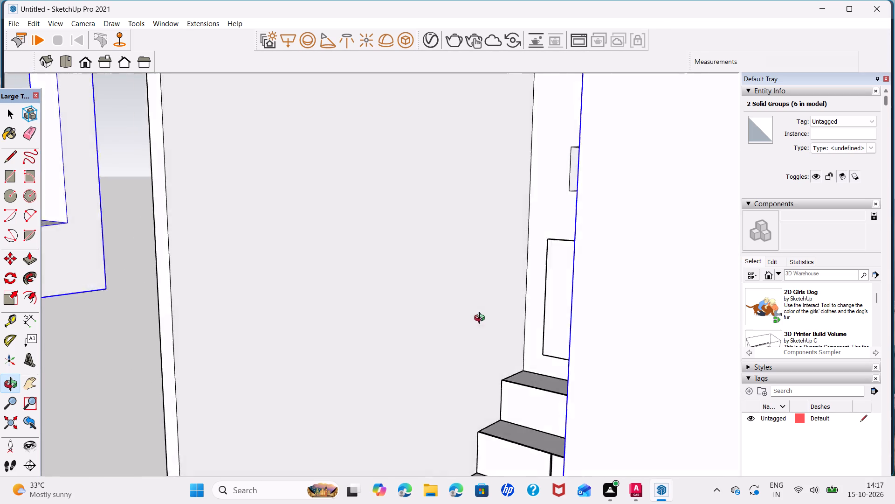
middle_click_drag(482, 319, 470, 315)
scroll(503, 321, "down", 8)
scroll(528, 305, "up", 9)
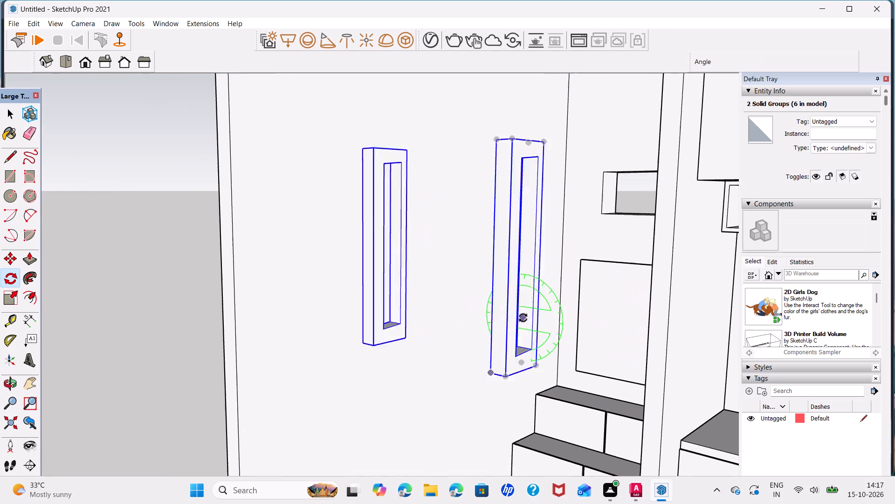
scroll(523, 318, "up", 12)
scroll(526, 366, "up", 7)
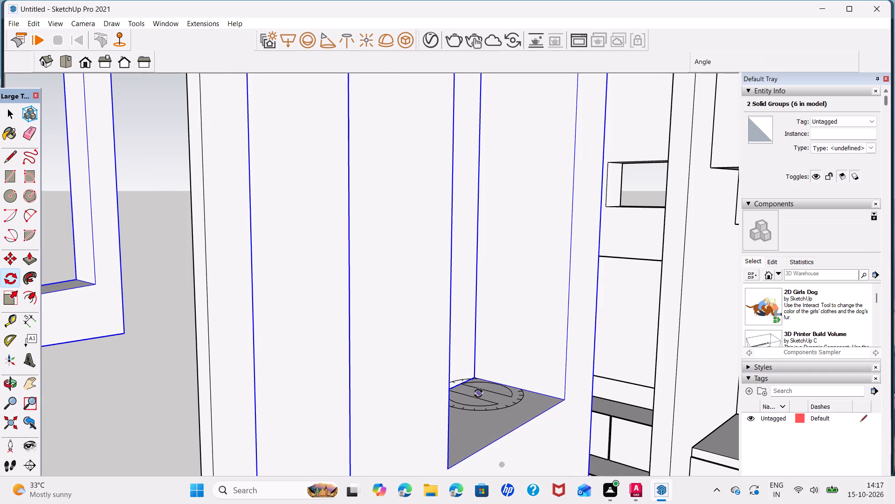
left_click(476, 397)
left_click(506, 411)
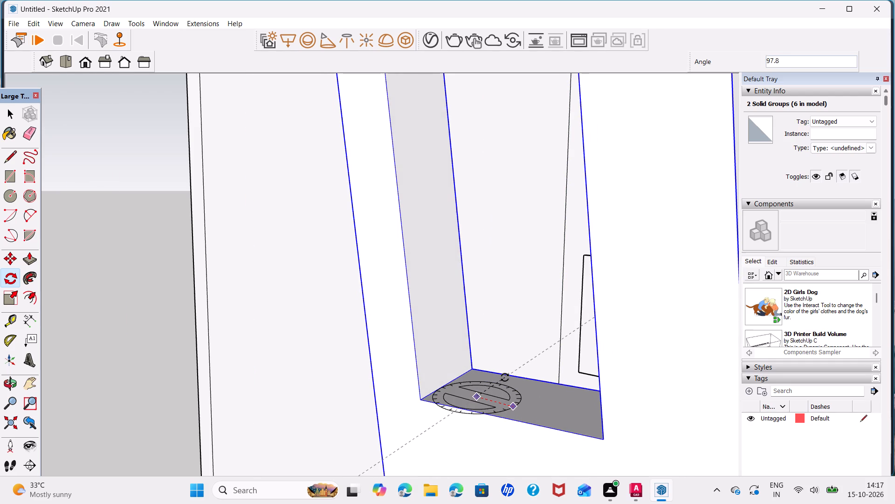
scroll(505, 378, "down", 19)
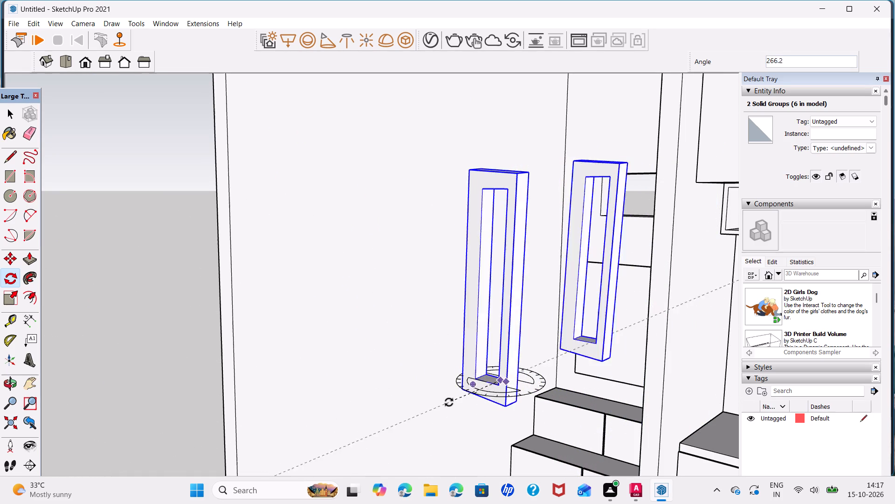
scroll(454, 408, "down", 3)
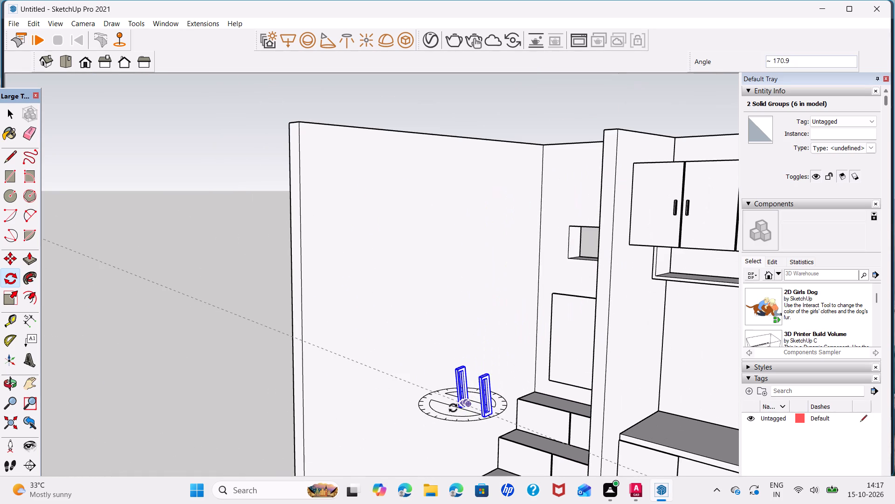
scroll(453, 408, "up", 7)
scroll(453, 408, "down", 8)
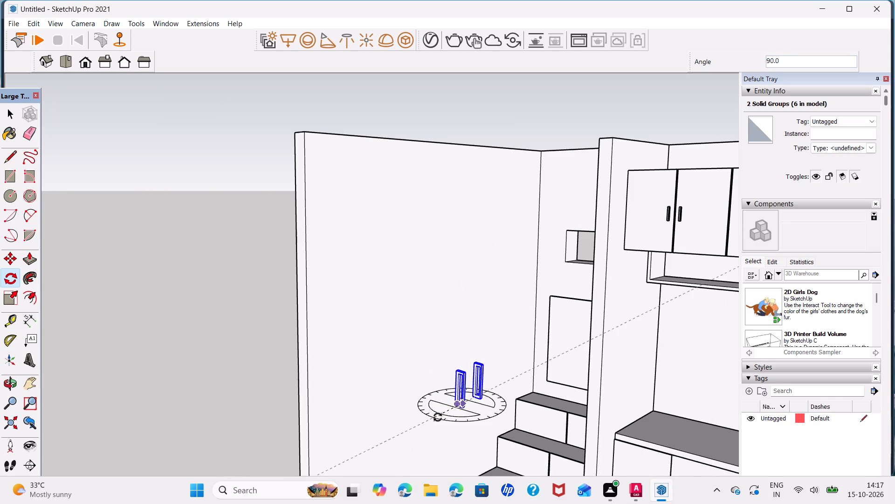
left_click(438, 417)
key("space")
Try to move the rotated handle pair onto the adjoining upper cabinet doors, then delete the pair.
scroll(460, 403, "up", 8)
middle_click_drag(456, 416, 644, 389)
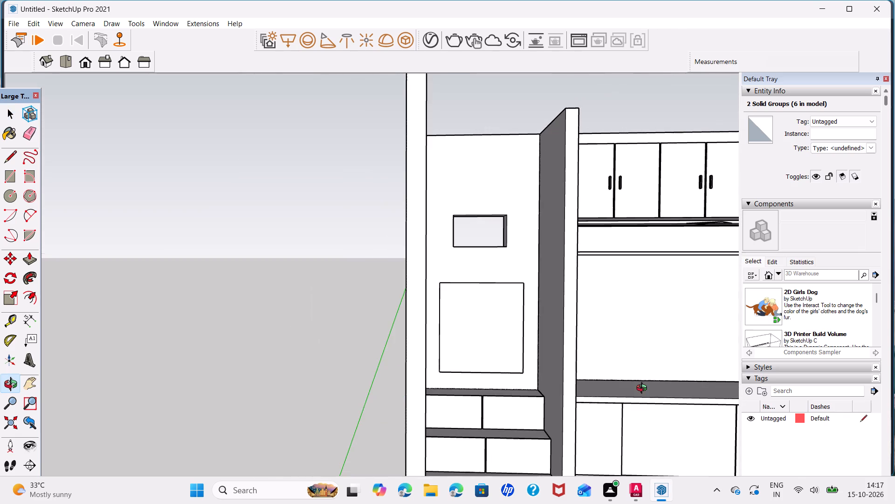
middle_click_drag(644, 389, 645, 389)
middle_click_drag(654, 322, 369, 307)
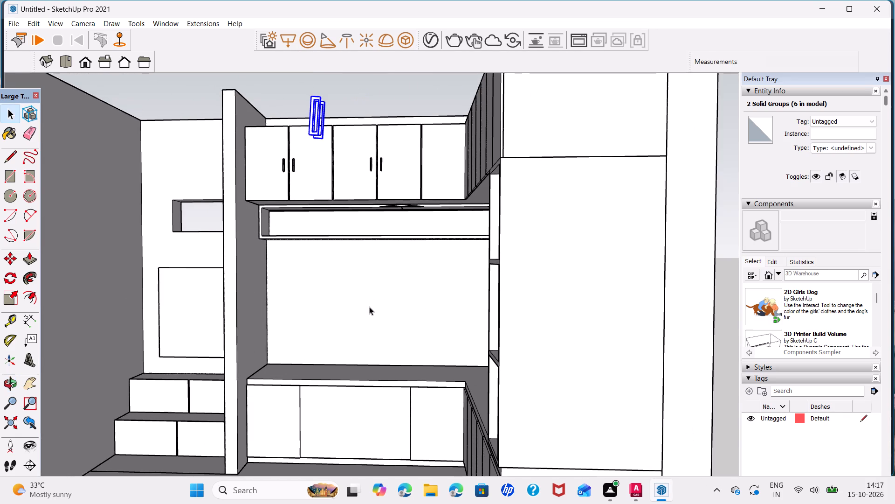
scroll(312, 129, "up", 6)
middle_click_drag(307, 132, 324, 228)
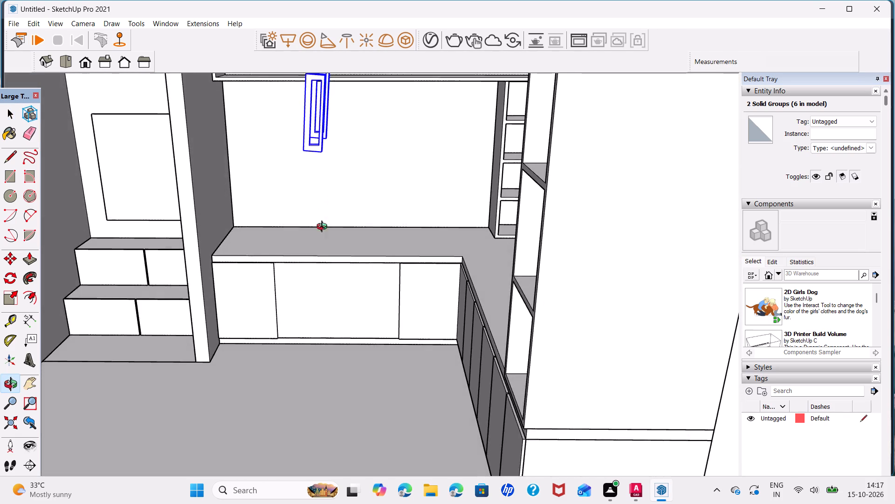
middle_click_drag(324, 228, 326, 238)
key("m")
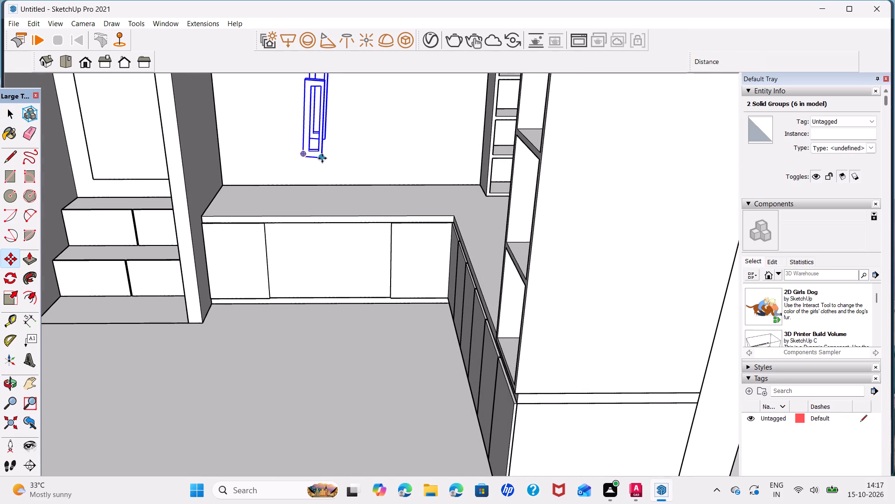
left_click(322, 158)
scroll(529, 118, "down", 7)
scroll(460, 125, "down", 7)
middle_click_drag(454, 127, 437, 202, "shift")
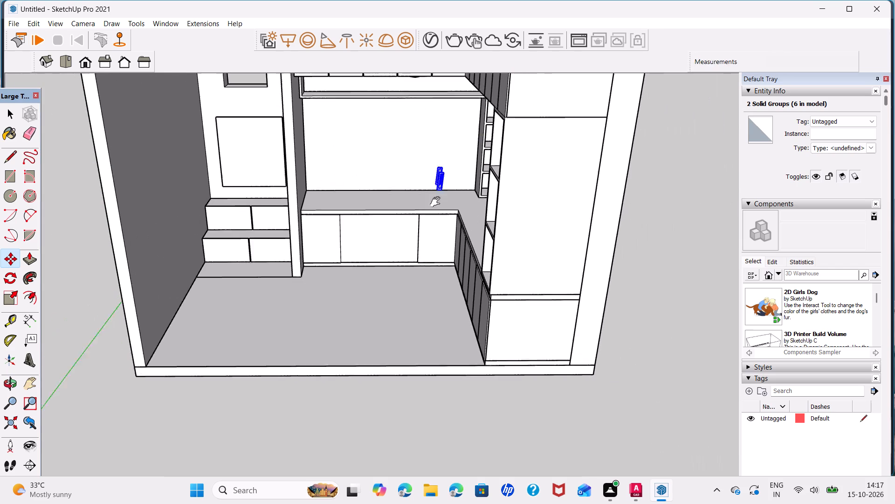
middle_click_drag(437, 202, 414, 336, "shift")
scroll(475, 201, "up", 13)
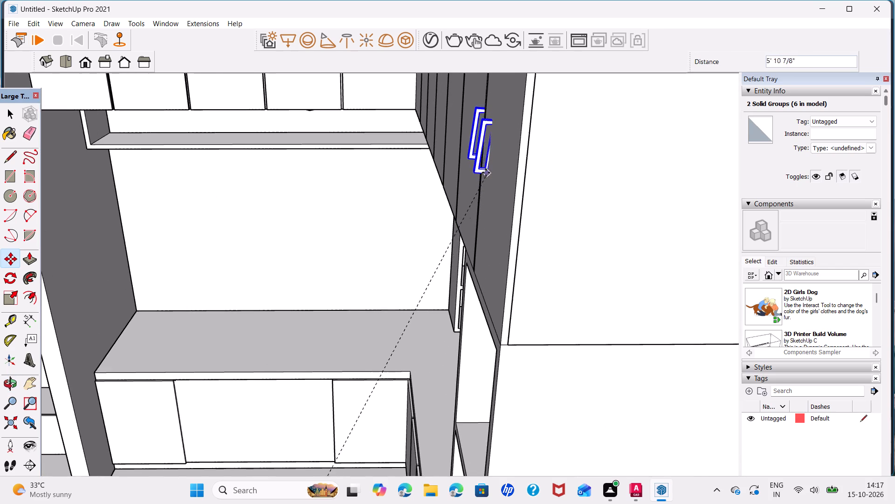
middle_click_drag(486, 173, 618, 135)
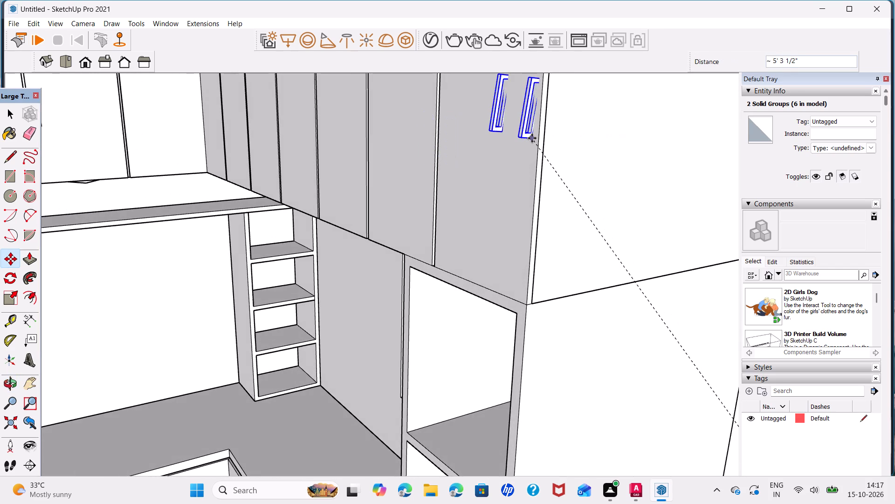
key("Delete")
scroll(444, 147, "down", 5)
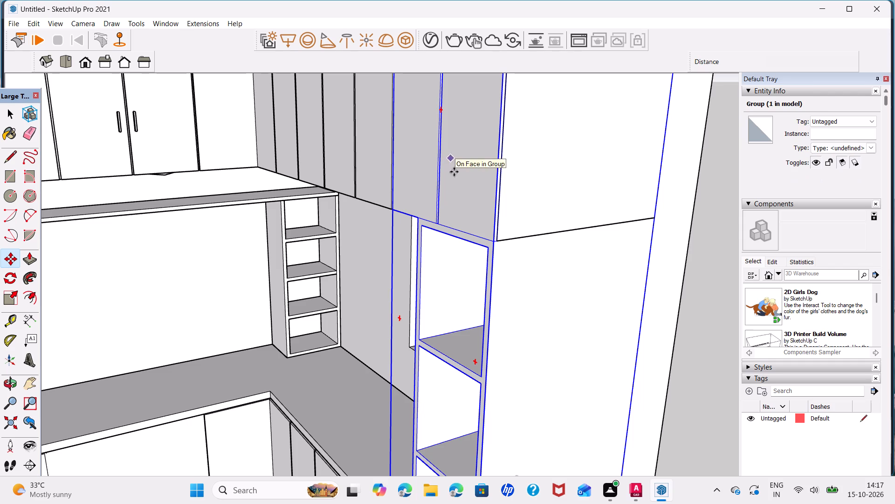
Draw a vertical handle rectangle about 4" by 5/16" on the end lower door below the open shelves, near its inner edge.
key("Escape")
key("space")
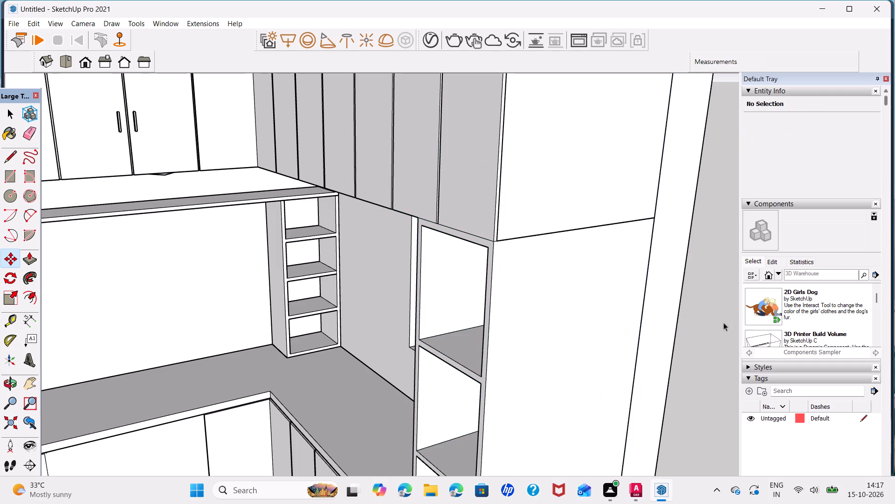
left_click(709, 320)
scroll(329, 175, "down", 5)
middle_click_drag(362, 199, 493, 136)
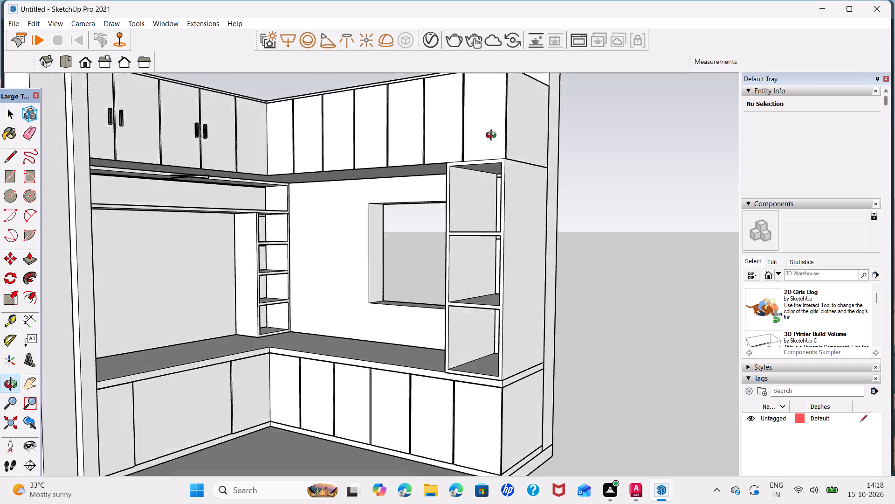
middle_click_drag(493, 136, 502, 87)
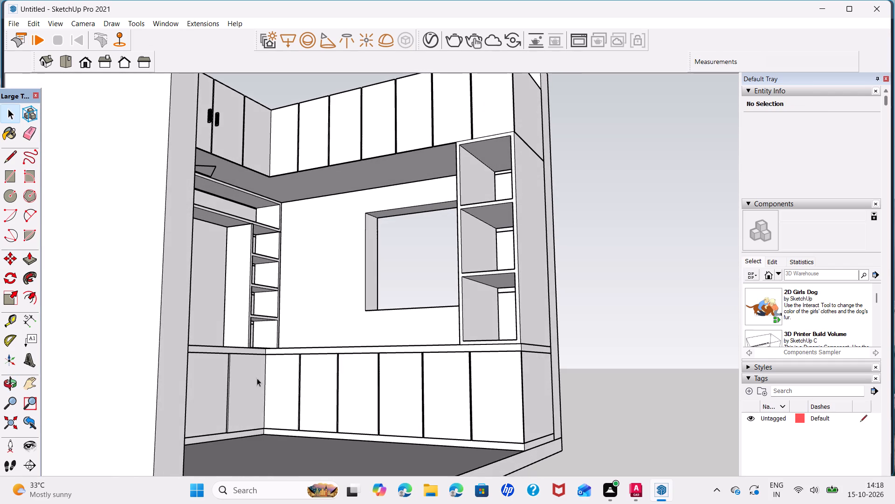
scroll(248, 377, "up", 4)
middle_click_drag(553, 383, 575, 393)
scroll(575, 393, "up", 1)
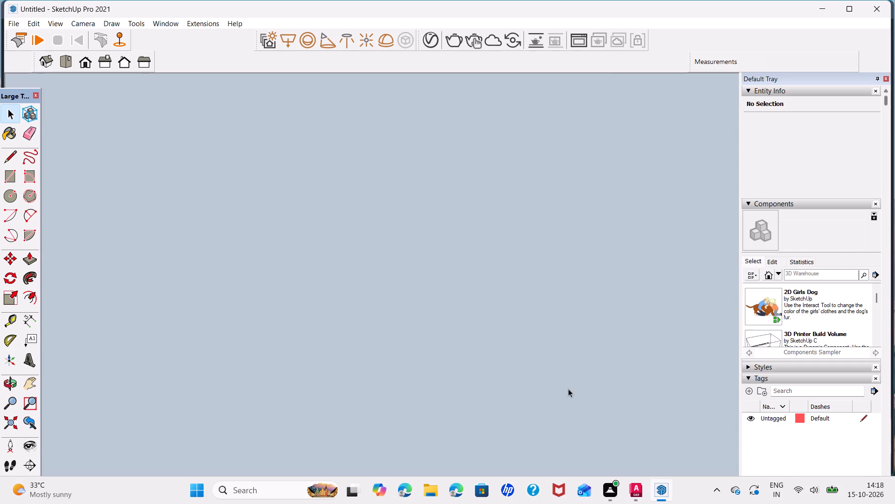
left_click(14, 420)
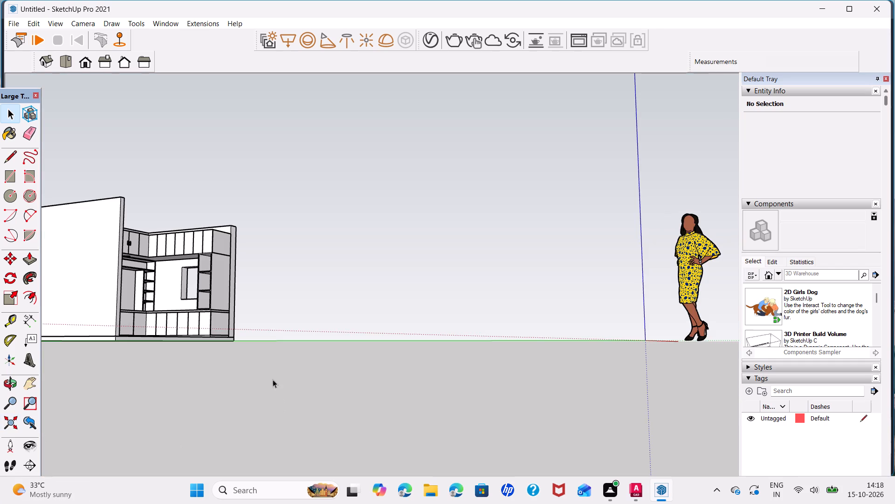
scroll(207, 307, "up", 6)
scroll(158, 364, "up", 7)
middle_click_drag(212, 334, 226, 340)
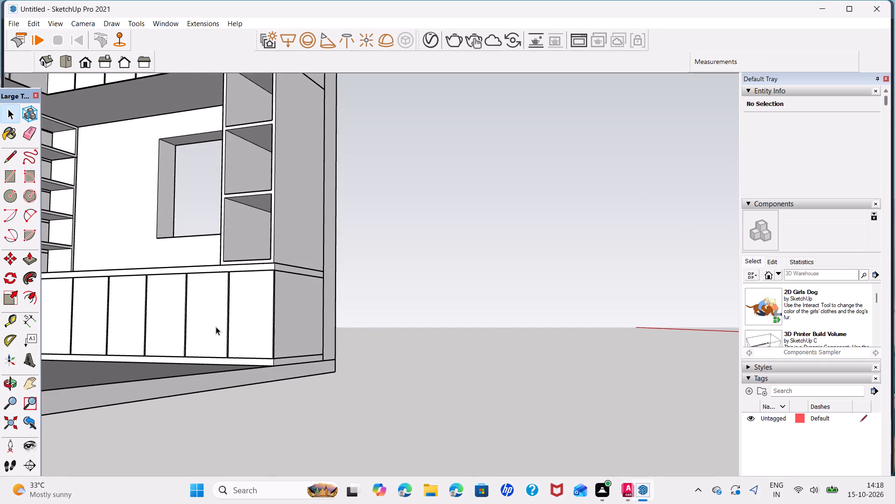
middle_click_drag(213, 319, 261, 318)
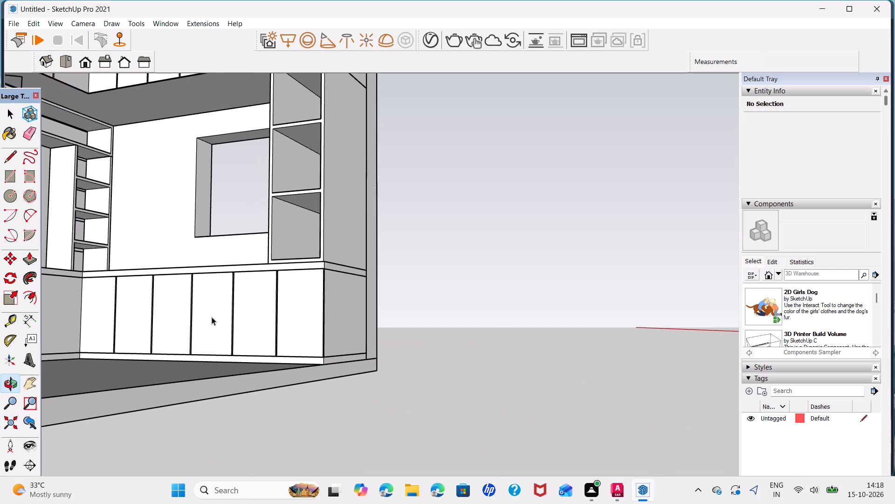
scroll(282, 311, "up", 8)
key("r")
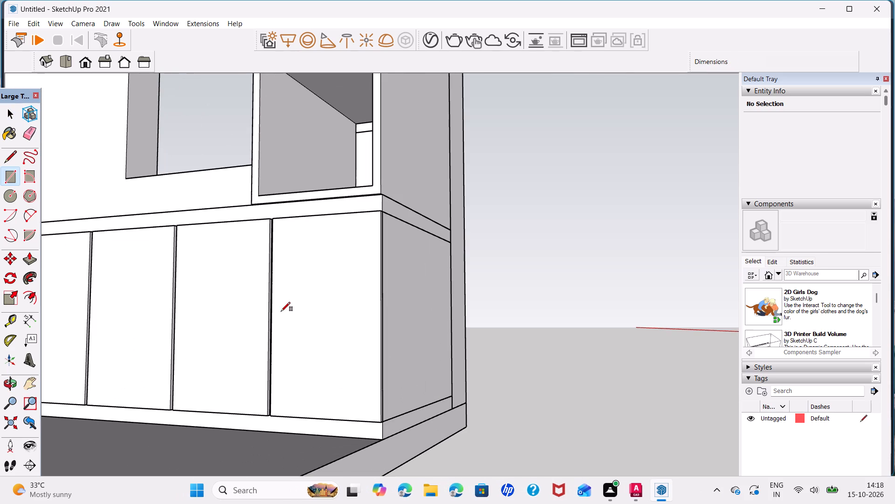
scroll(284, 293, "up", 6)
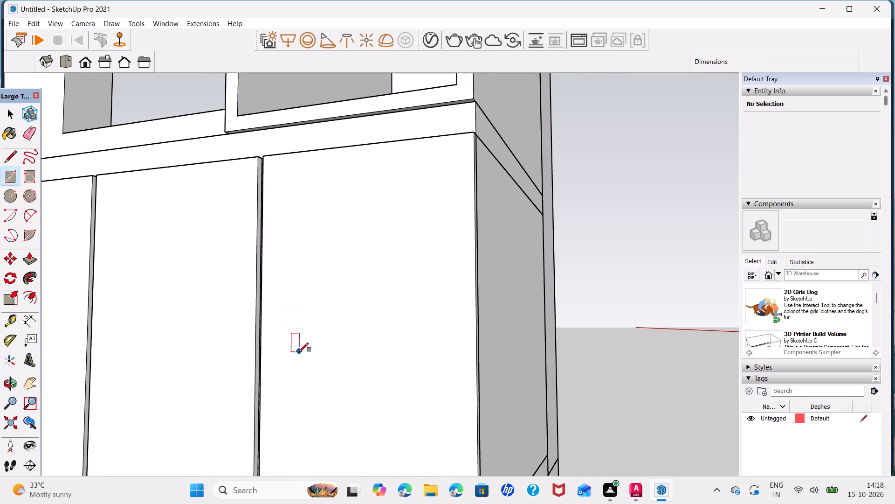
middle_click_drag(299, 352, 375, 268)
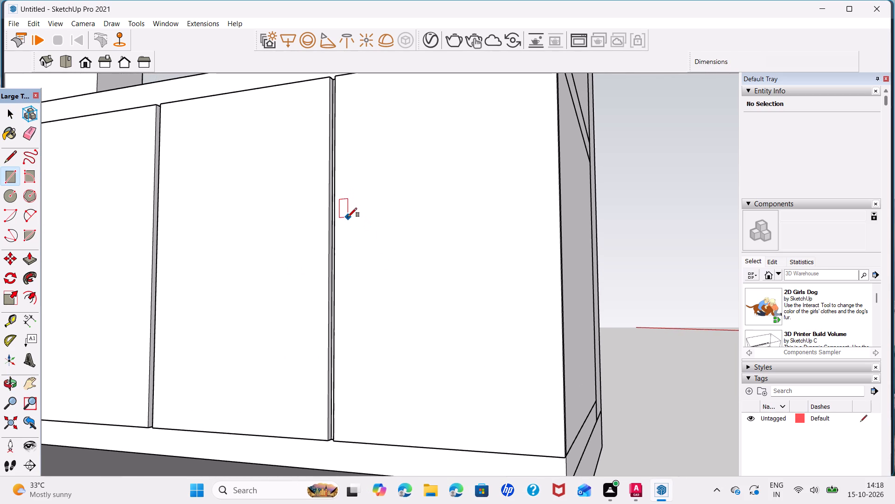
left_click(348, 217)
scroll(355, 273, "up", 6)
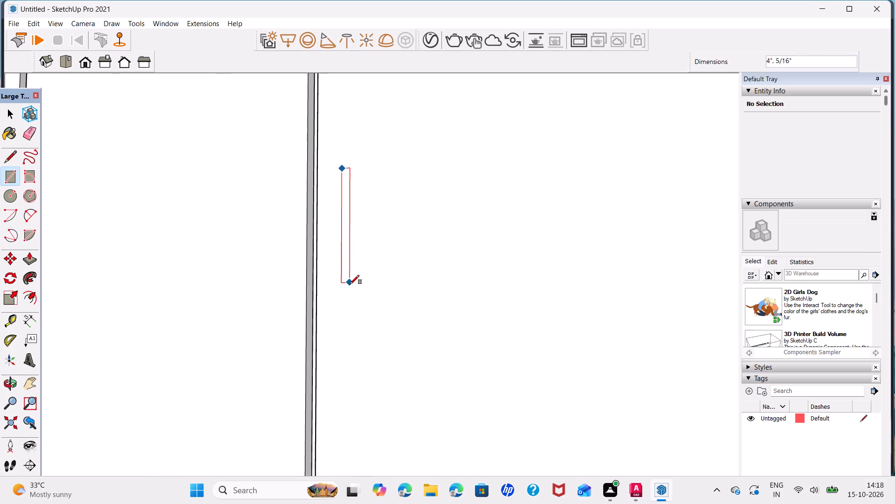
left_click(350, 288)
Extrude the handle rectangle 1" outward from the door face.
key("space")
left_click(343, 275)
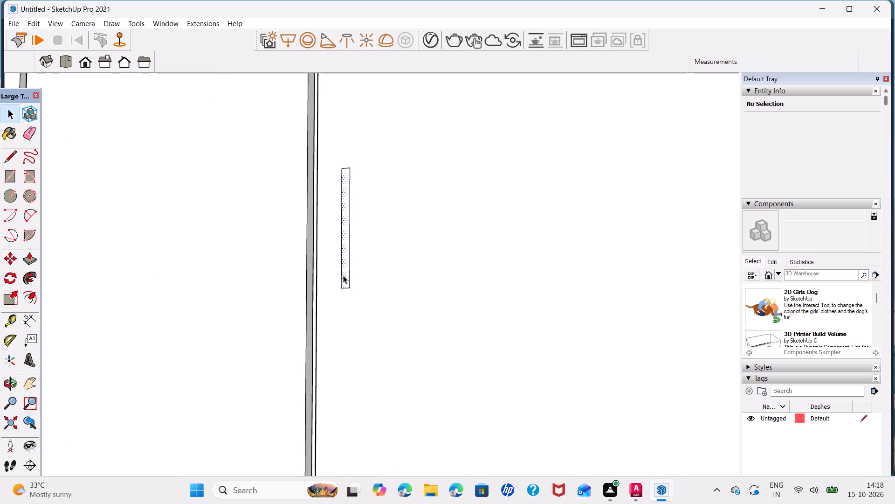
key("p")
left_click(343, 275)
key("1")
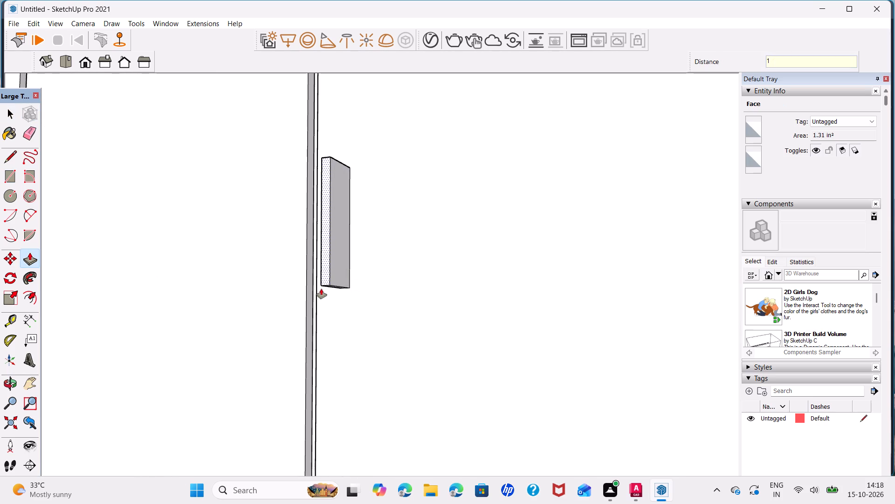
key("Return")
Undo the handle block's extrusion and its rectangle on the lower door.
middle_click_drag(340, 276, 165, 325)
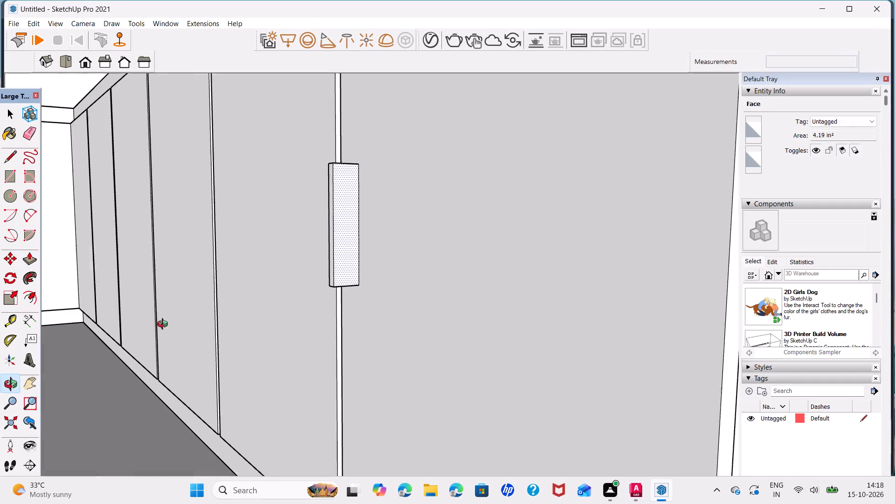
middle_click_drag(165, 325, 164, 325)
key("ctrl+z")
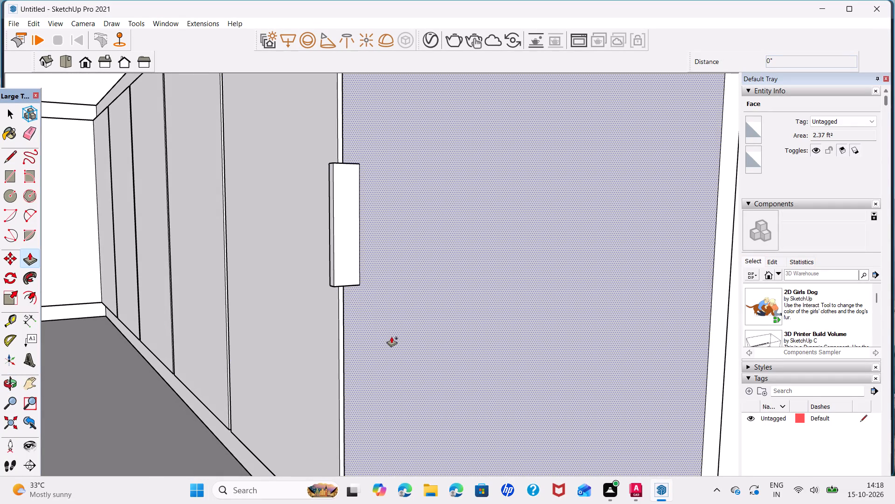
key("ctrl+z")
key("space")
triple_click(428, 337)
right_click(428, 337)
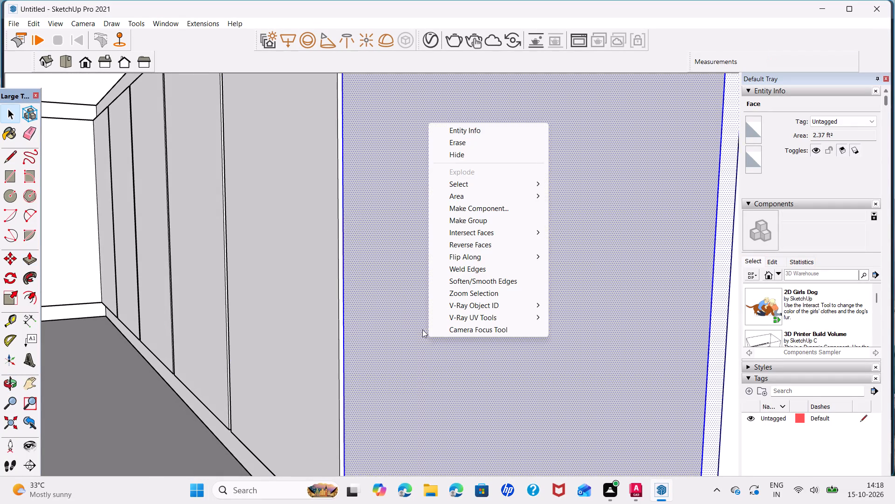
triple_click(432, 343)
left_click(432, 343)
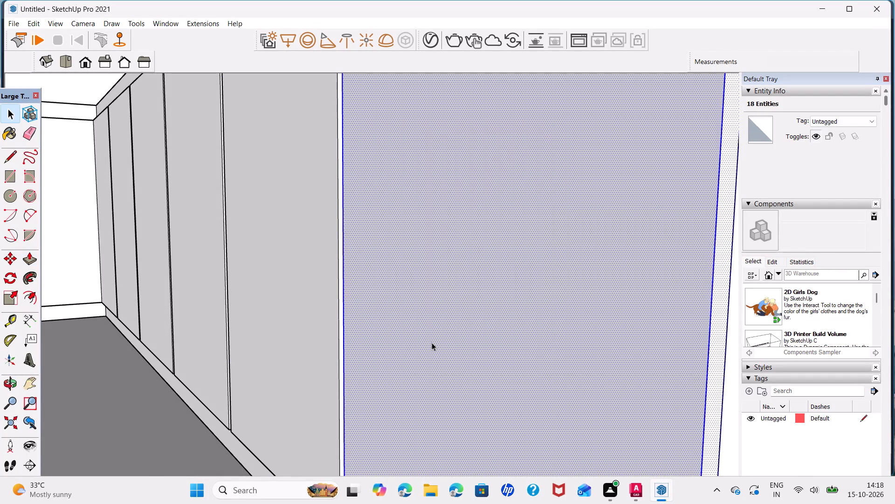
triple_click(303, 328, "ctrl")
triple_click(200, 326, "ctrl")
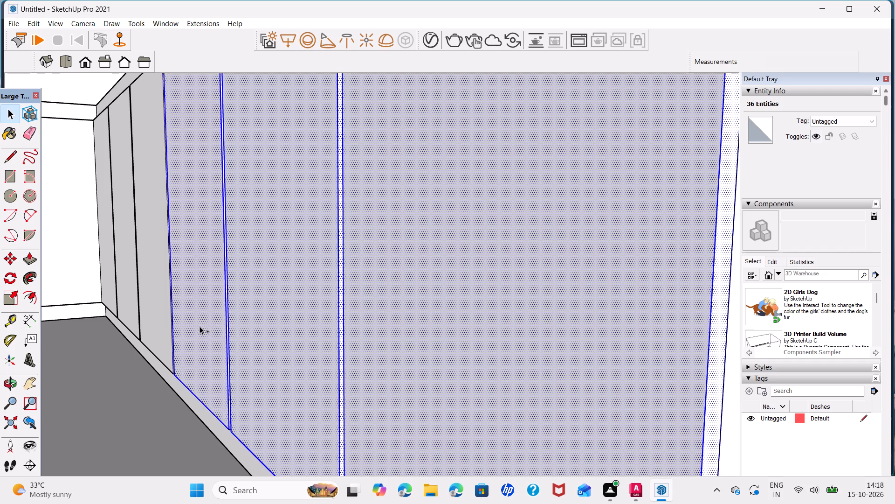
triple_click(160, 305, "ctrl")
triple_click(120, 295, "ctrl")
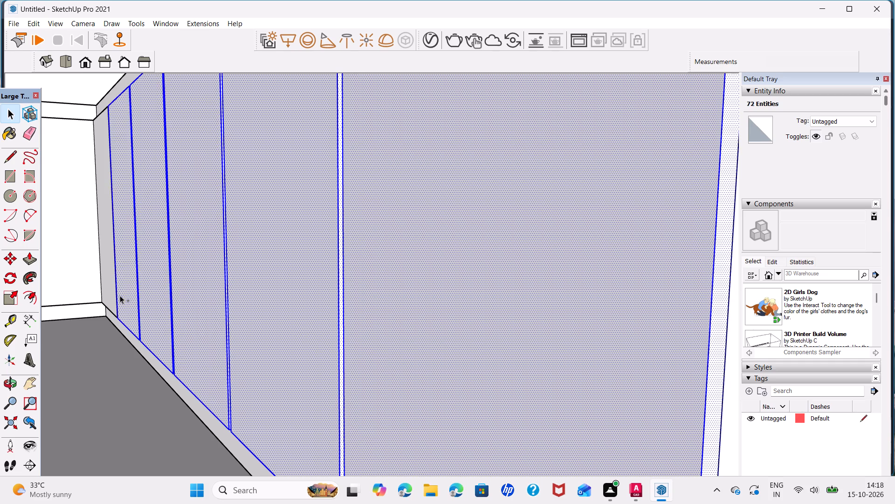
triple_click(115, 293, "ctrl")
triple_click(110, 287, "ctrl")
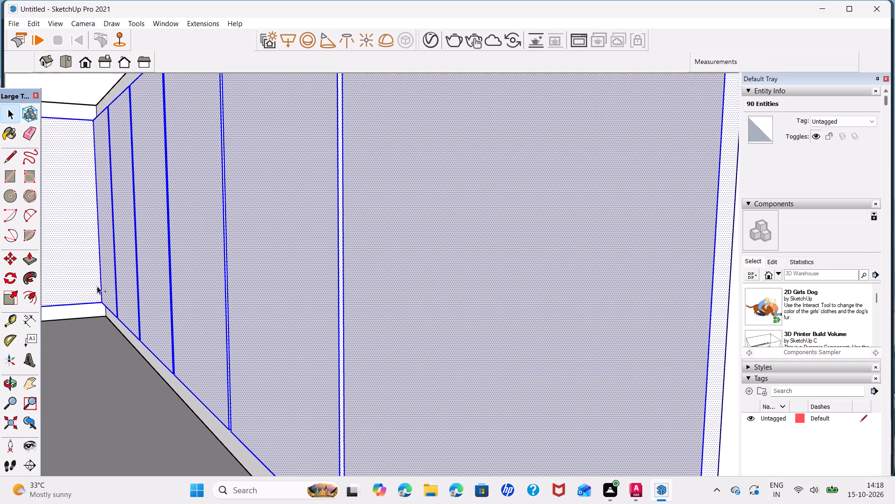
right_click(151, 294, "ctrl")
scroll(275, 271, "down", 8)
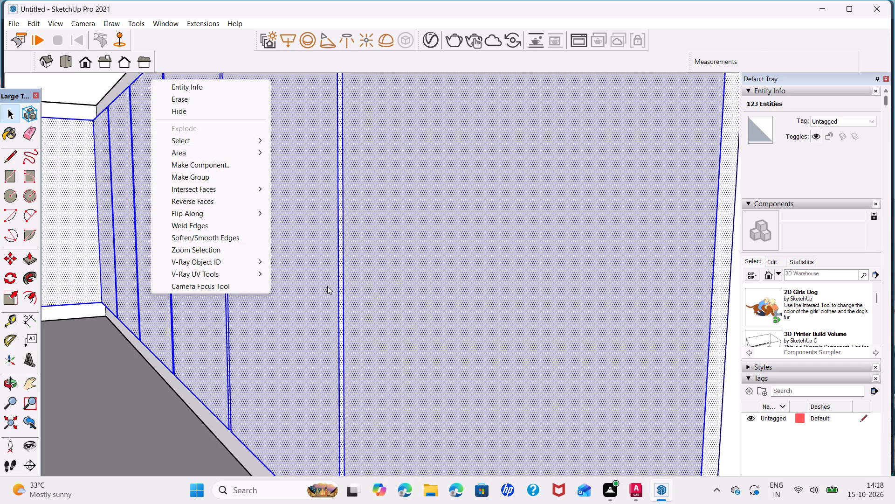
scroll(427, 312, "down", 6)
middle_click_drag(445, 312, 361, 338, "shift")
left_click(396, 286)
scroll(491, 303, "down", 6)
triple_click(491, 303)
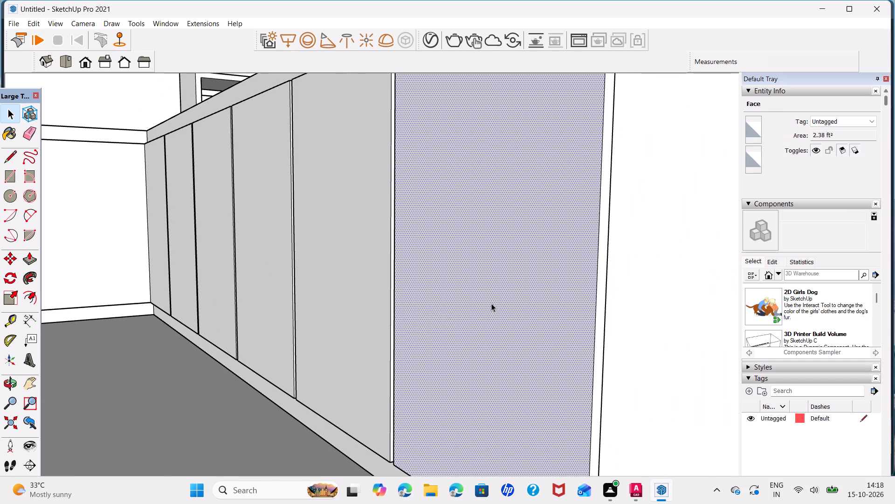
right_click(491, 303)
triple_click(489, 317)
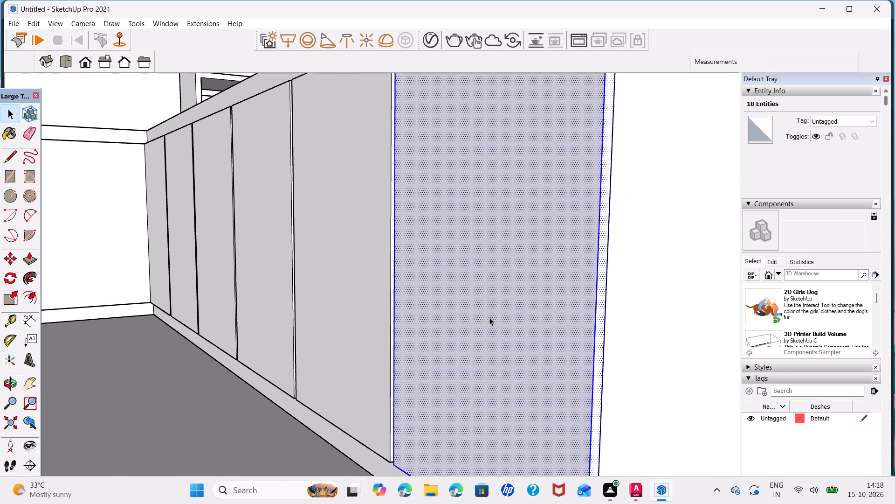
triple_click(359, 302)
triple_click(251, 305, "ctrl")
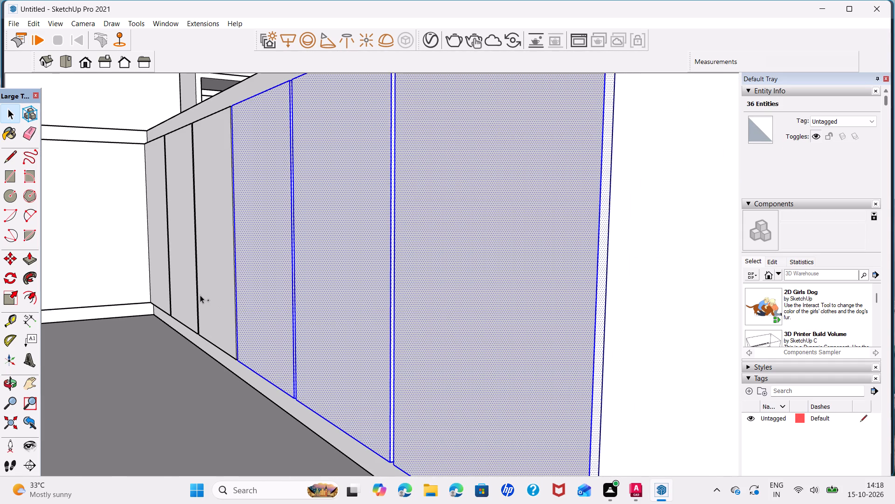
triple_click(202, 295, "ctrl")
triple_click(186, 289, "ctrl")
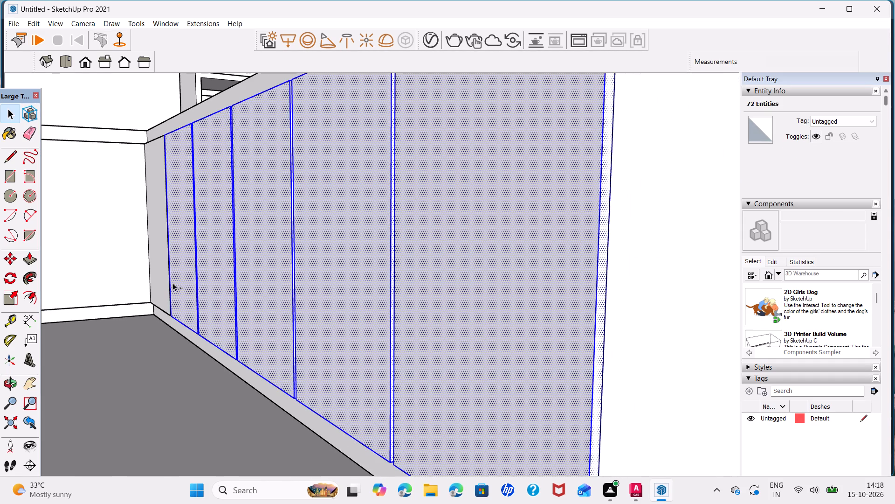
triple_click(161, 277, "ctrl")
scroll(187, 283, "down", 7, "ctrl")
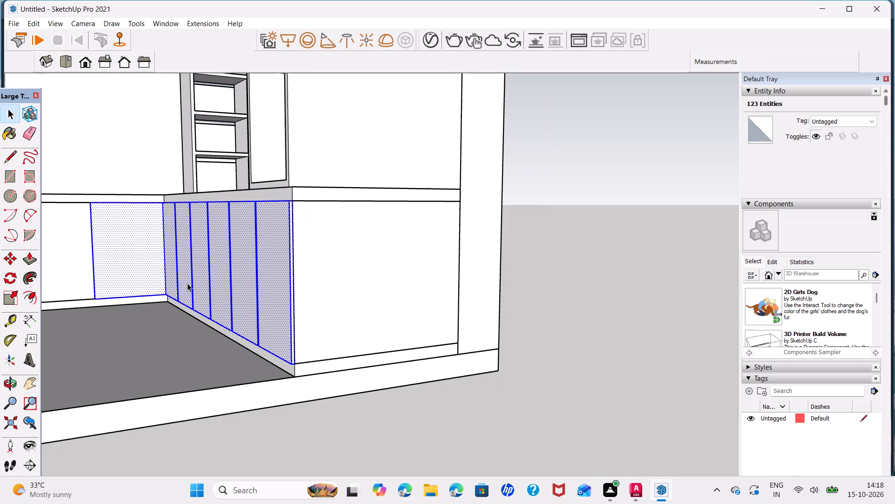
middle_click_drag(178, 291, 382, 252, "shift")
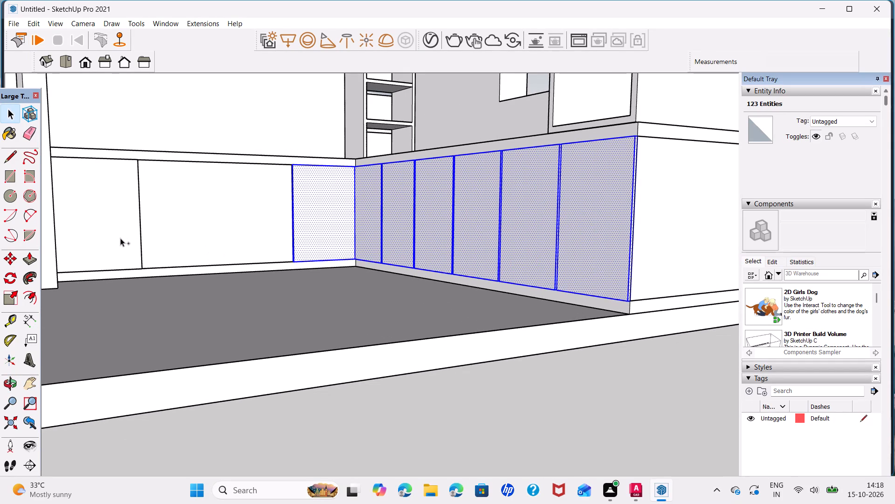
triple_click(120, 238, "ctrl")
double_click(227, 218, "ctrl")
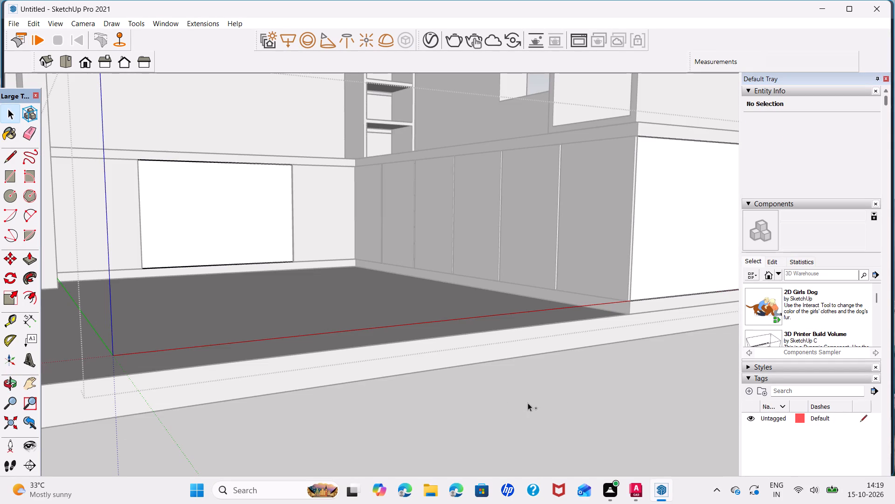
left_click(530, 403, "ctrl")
Group the ungrouped lower cabinet doors of both runs, including the corner panels, into a single group.
triple_click(108, 253, "ctrl")
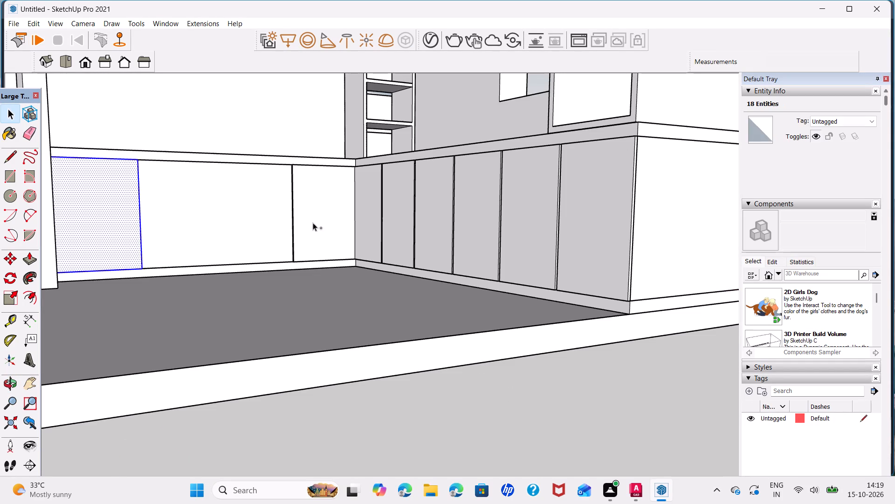
triple_click(330, 220, "ctrl")
triple_click(404, 237, "ctrl")
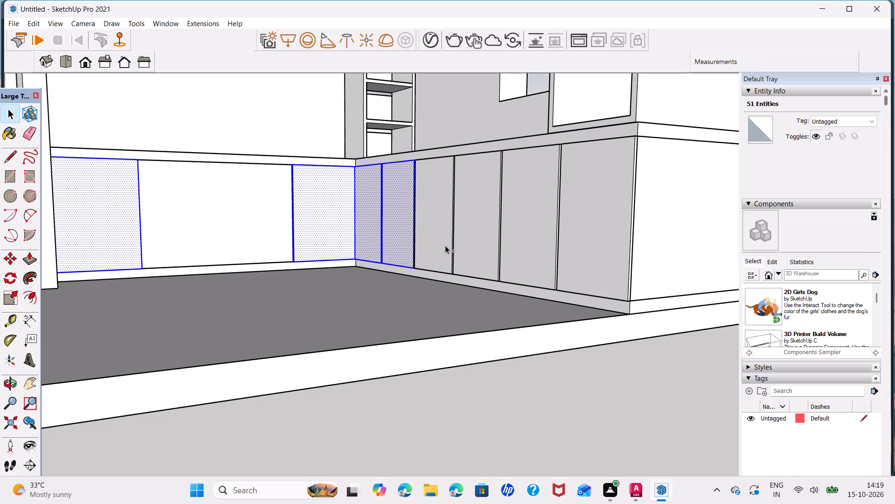
triple_click(445, 245, "ctrl")
triple_click(470, 254, "ctrl")
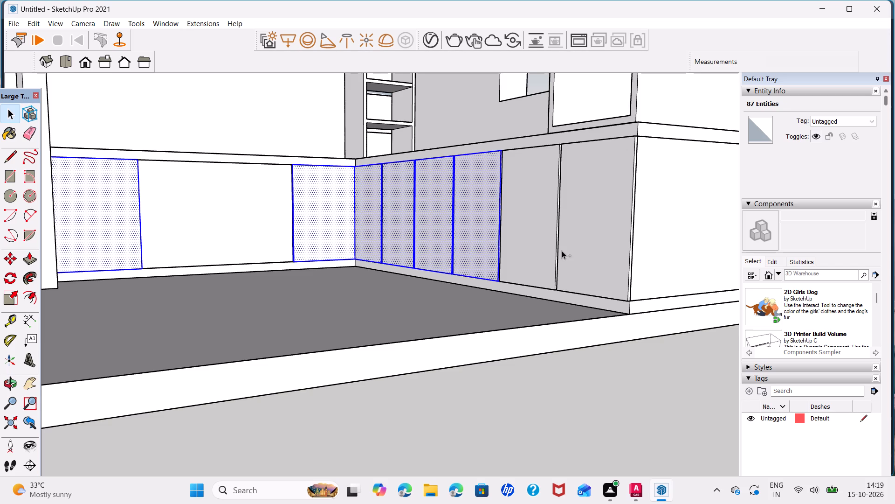
triple_click(551, 247, "ctrl")
triple_click(598, 249, "ctrl")
right_click(599, 250, "ctrl")
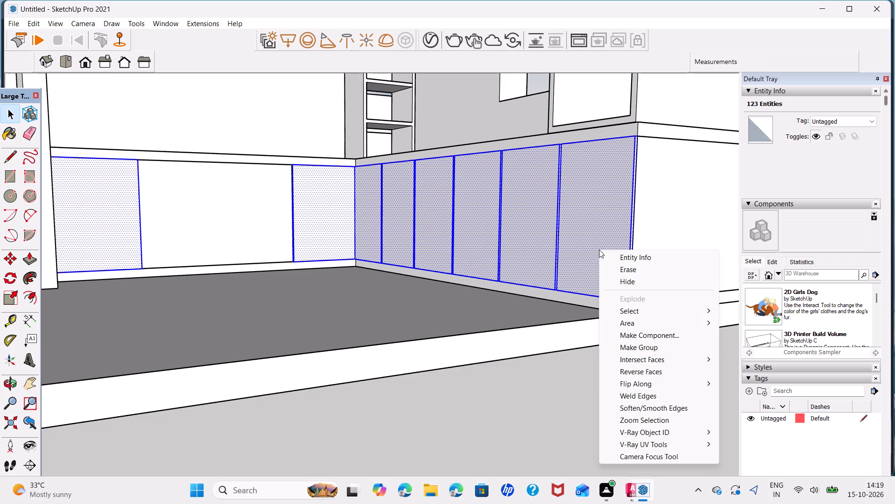
left_click(638, 350, "ctrl")
left_click(640, 434)
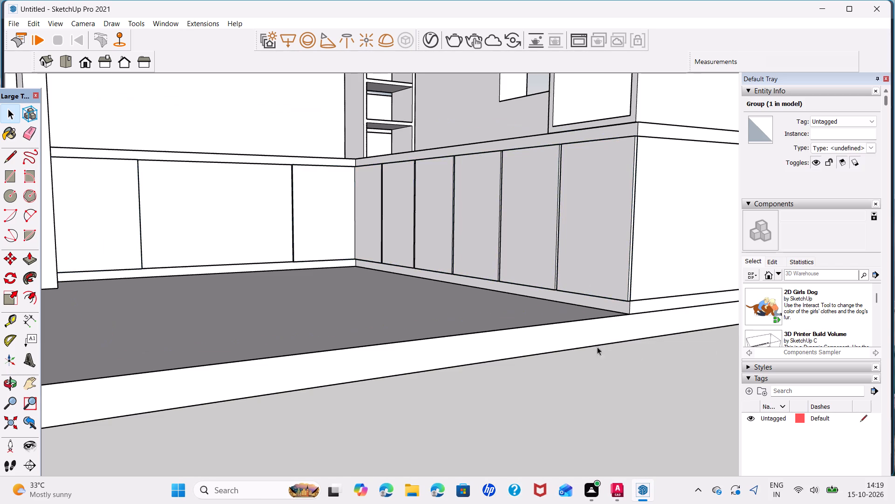
Draw a vertical handle rectangle about 5 7/16" by 3/8" on the end lower door, near its inner edge.
scroll(593, 272, "up", 2)
middle_click_drag(560, 234, 679, 245)
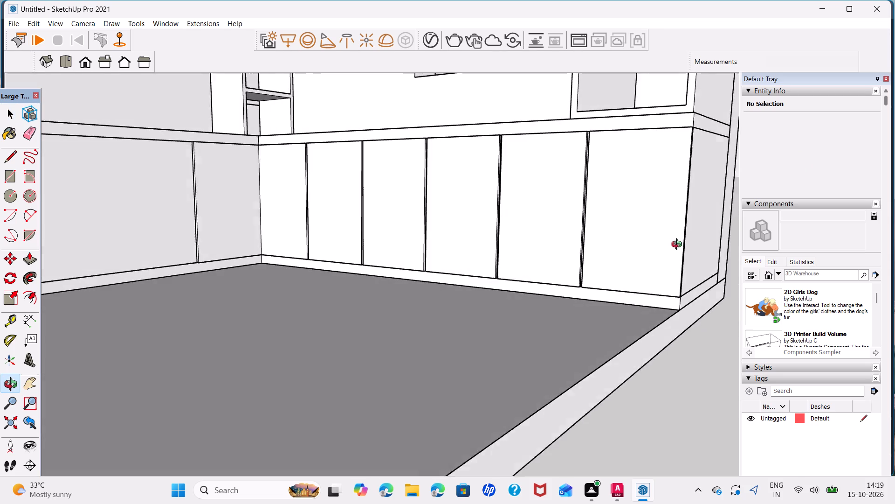
middle_click_drag(679, 245, 680, 245)
scroll(604, 197, "up", 3)
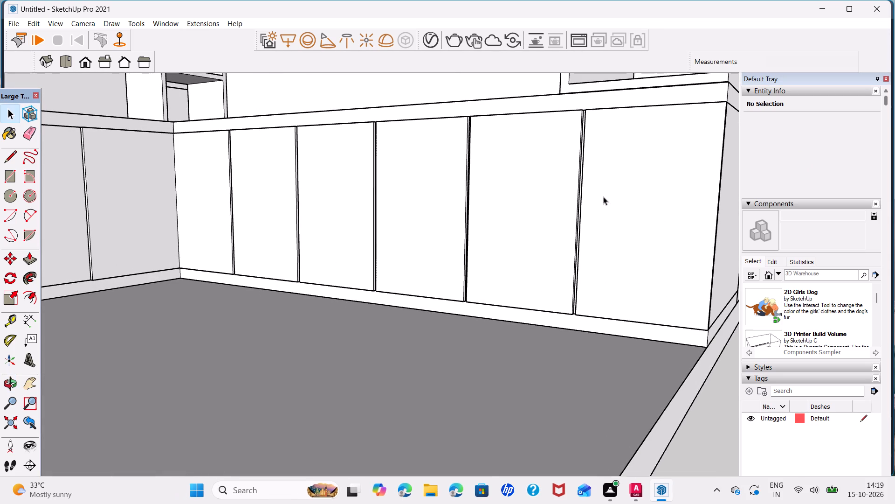
key("r")
scroll(596, 190, "up", 4)
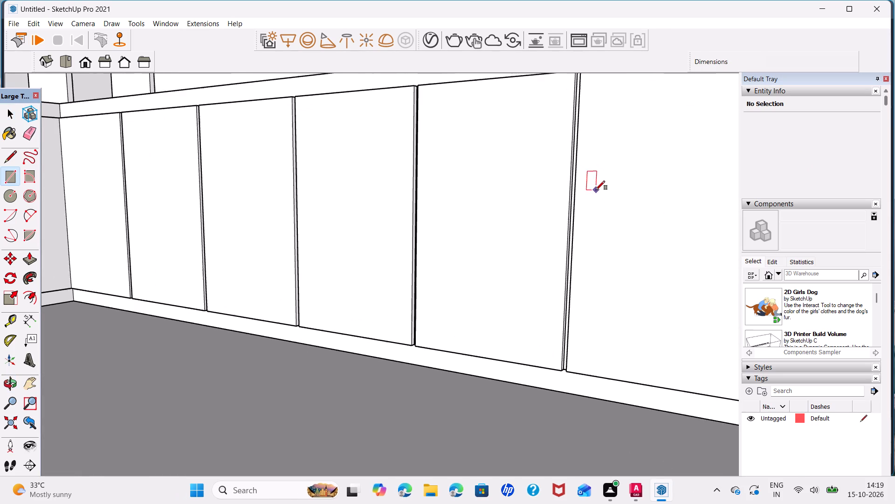
middle_click_drag(596, 208, 671, 198)
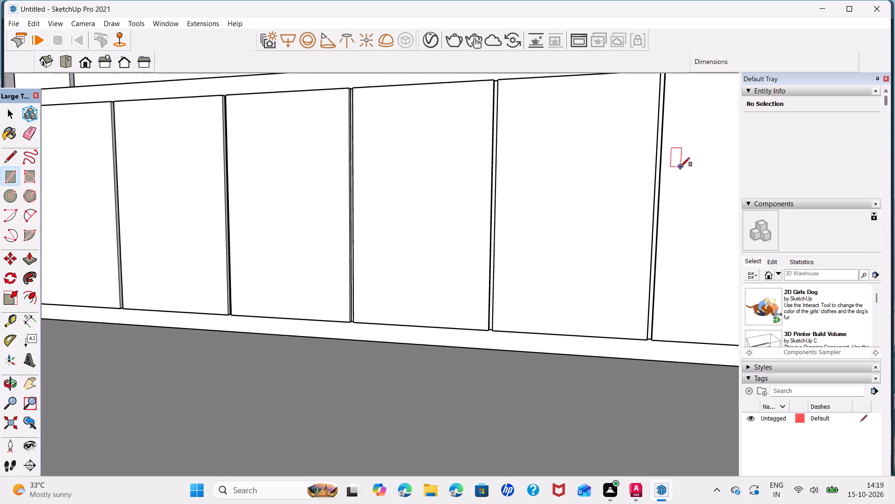
left_click(681, 169)
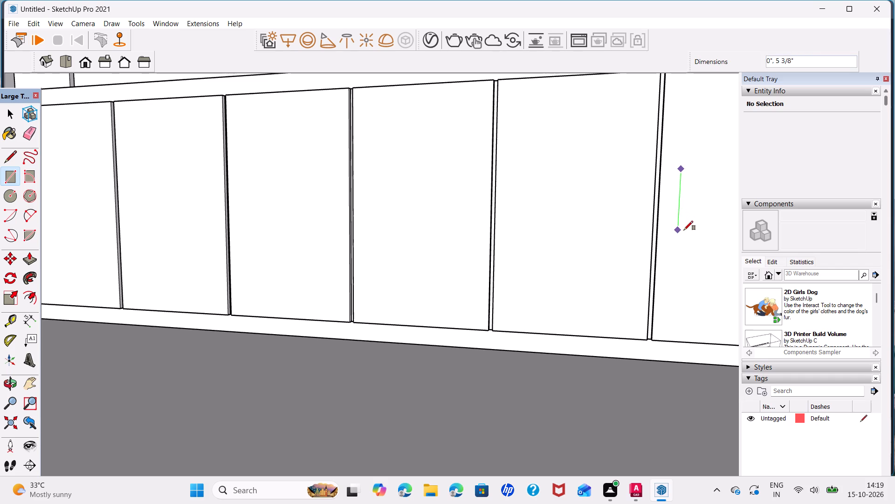
scroll(685, 232, "up", 6)
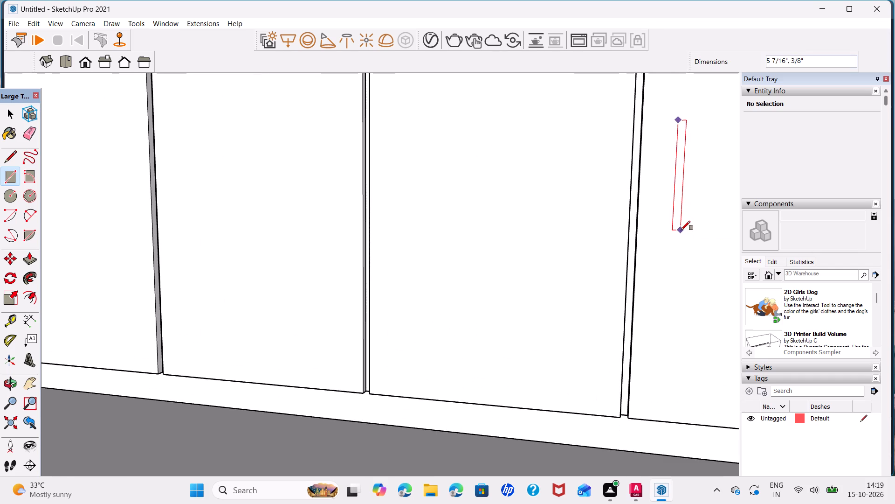
left_click(681, 230)
Extrude the handle rectangle 1" outward from the door face.
key("space")
left_click(675, 220)
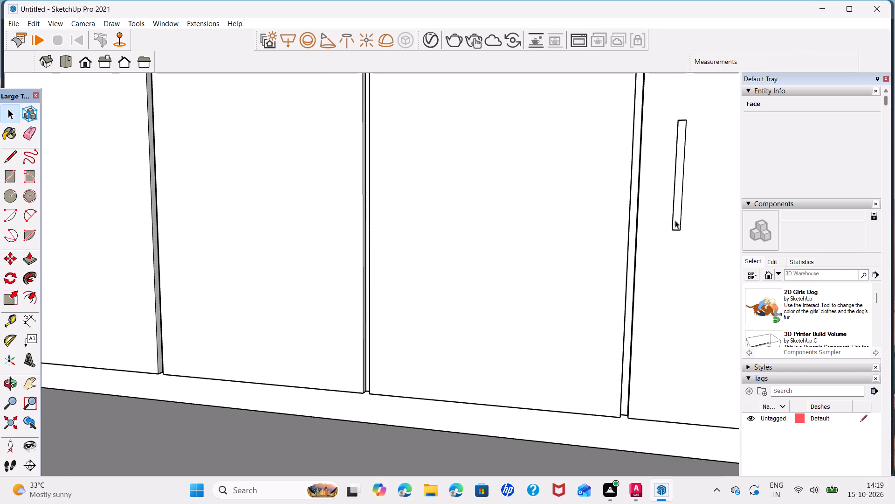
key("p")
left_click(677, 220)
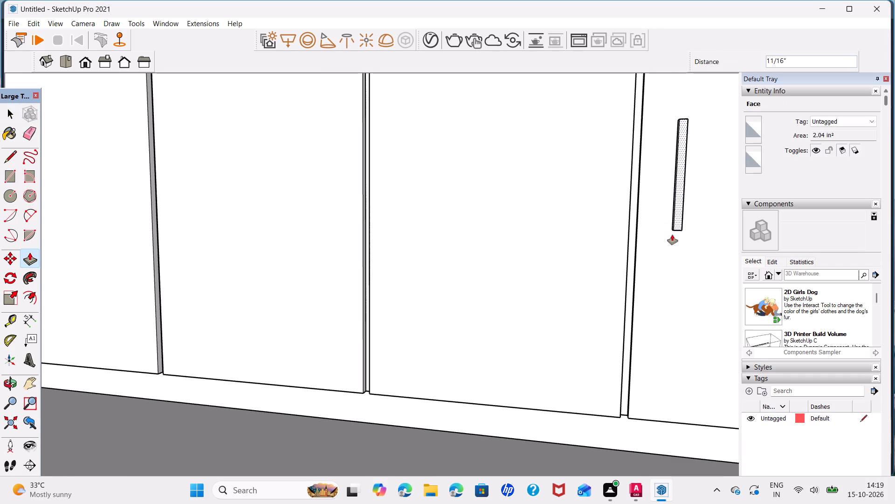
key("1")
key("Return")
key("space")
Offset the outline of the handle block's wide side face inward by about 5/16".
middle_click_drag(714, 216, 715, 216)
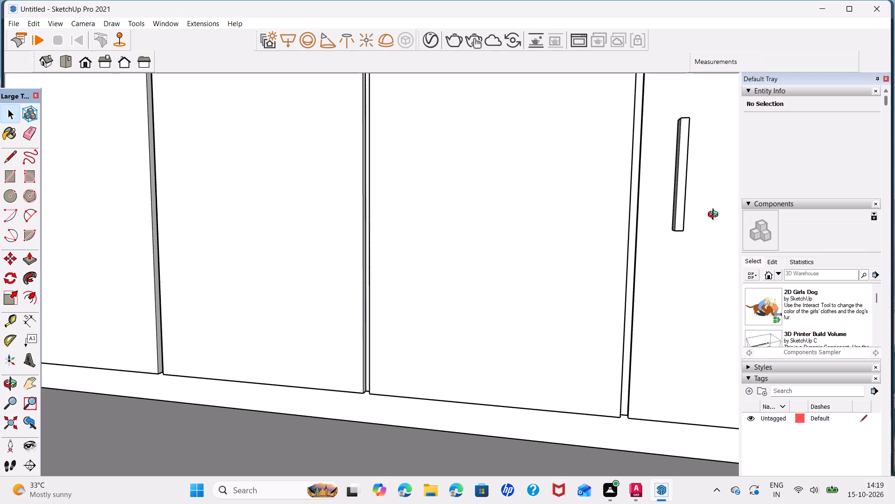
middle_click_drag(715, 216, 549, 236)
scroll(627, 246, "down", 3)
middle_click_drag(667, 255, 554, 266)
scroll(592, 249, "up", 5)
middle_click_drag(592, 249, 539, 254)
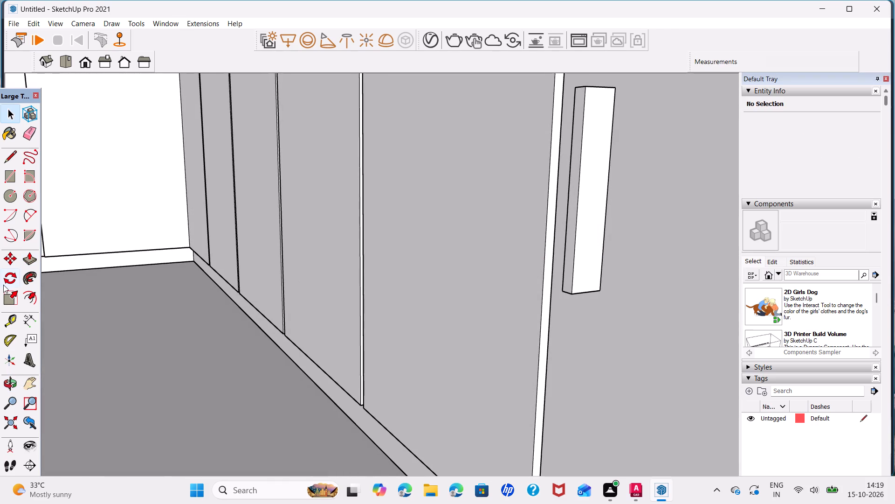
left_click(22, 300)
left_click(582, 239)
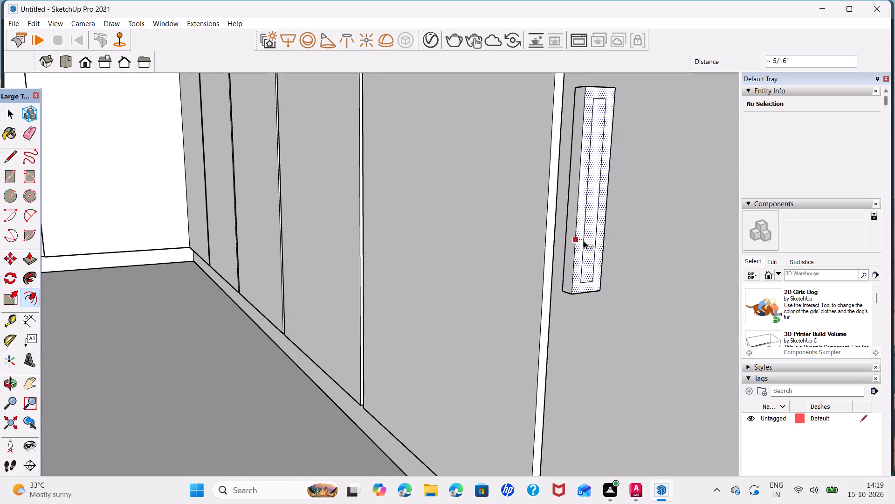
left_click(585, 241)
Move the inset rectangle's long door-side edge about 1/8" toward the door.
scroll(591, 247, "up", 2)
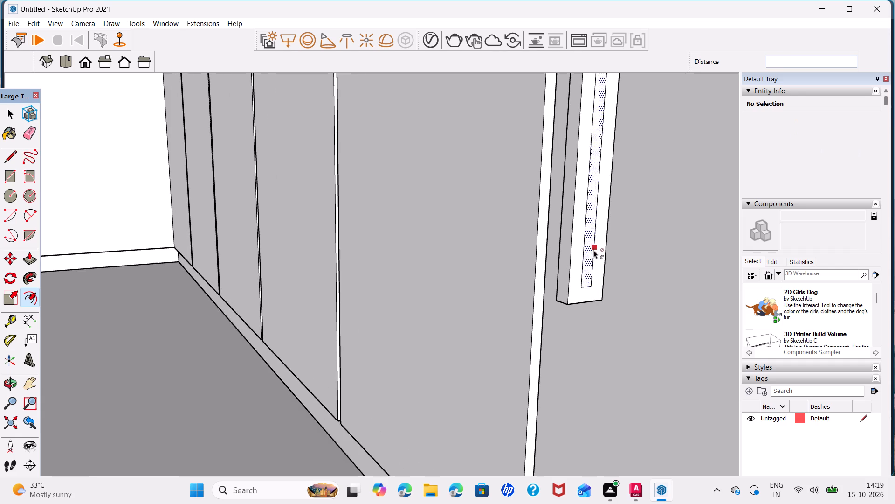
key("space")
left_click(594, 255)
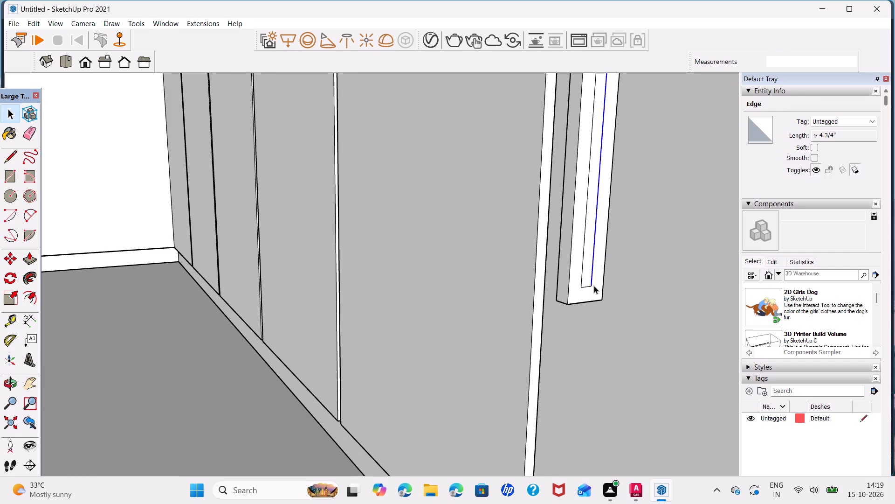
key("m")
left_click(593, 287)
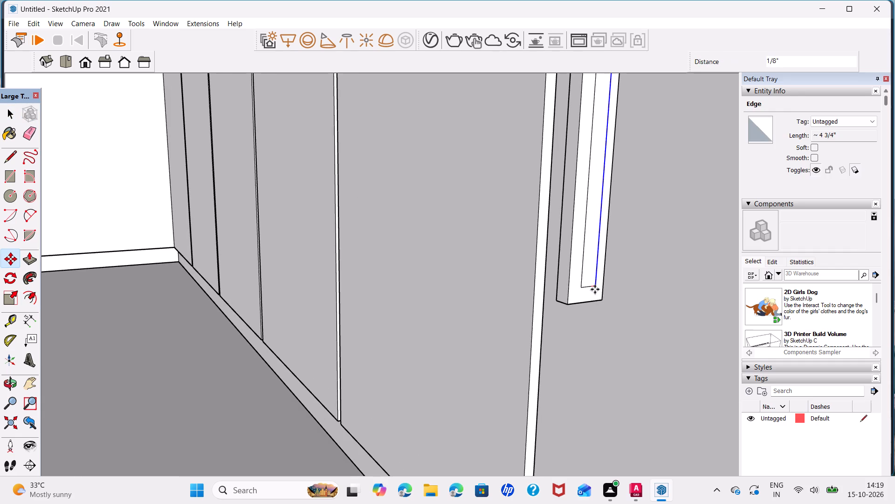
left_click(595, 289)
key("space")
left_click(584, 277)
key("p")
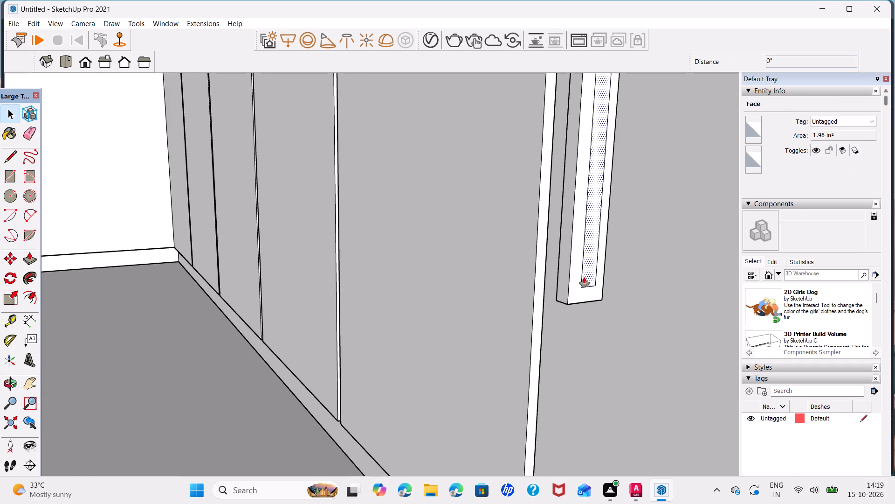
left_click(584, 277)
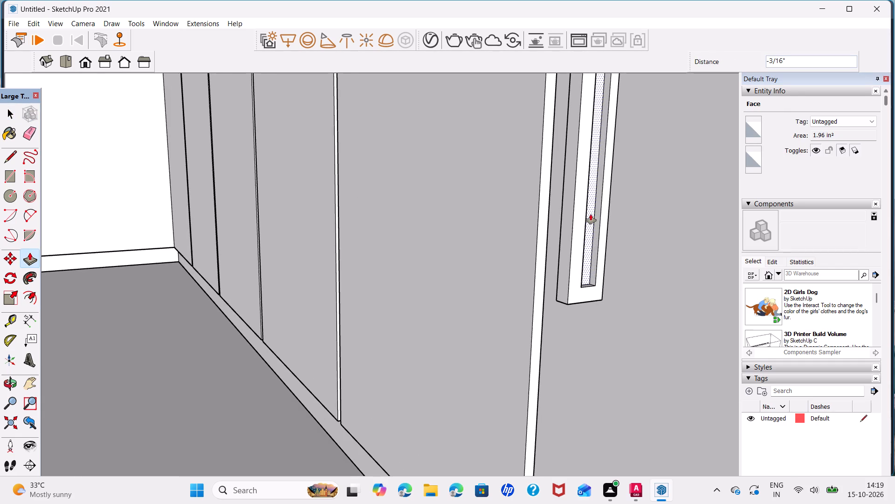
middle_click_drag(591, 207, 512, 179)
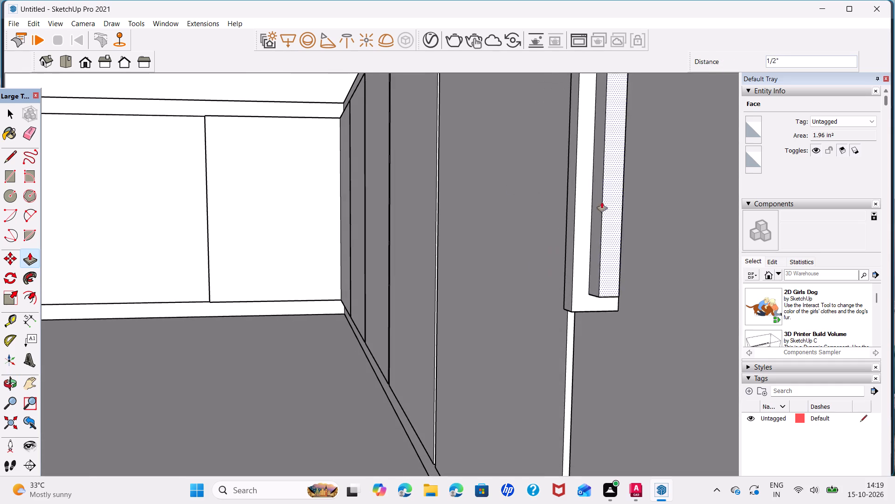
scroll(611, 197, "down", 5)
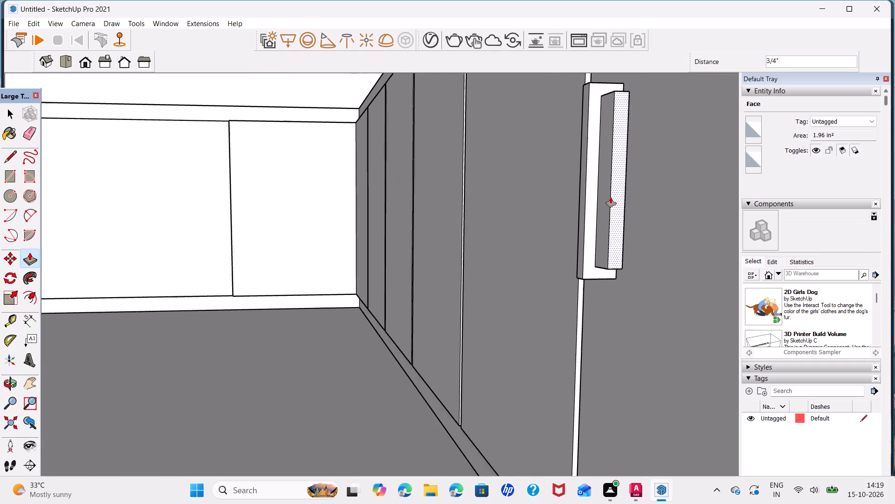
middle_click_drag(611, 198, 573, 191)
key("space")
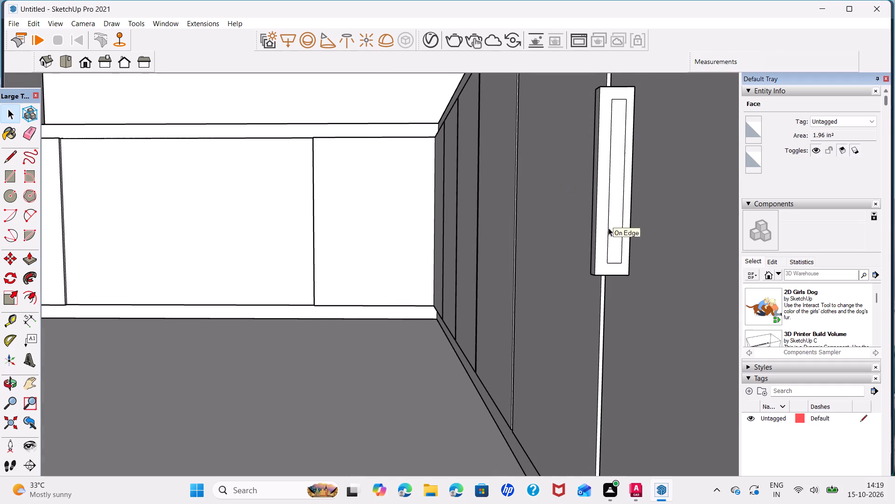
Push the inset face through the handle block's thickness to cut an open grip slot.
left_click(616, 236)
scroll(616, 236, "up", 4)
key("p")
left_click(616, 241)
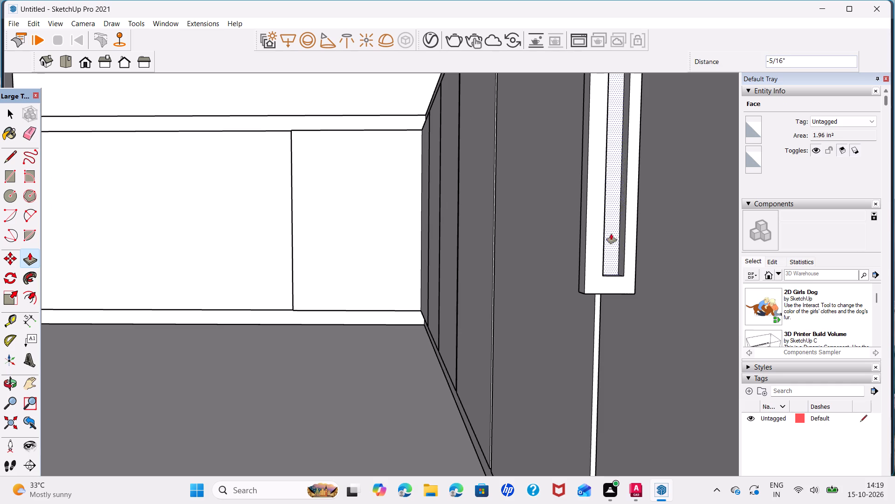
left_click(608, 252)
key("space")
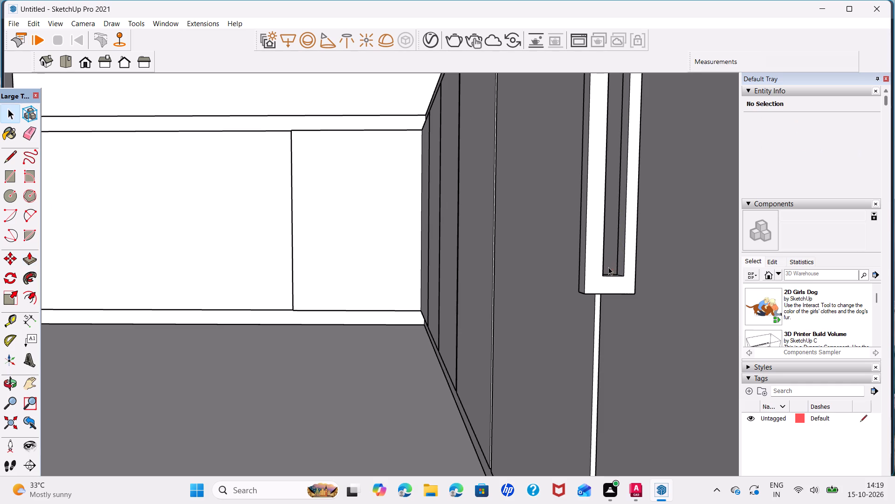
Group all the geometry of the slotted handle.
left_click(608, 273)
triple_click(609, 282)
right_click(609, 282)
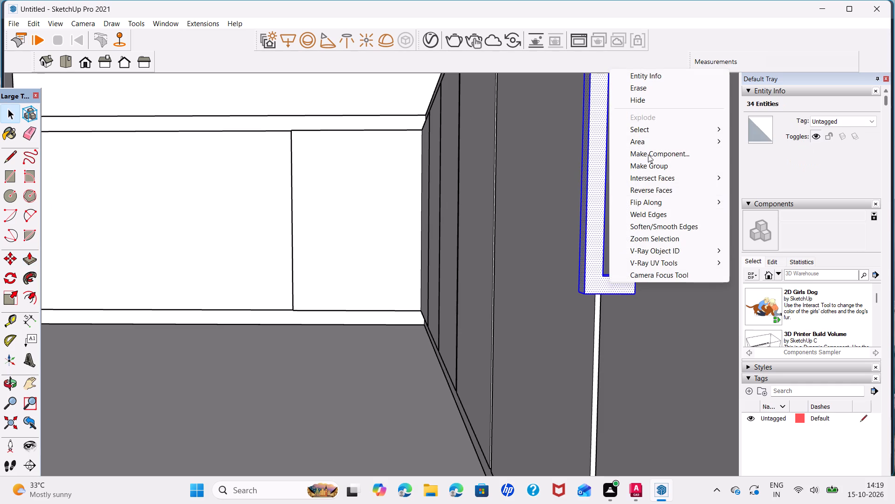
left_click(670, 169)
scroll(564, 236, "down", 3)
key("space")
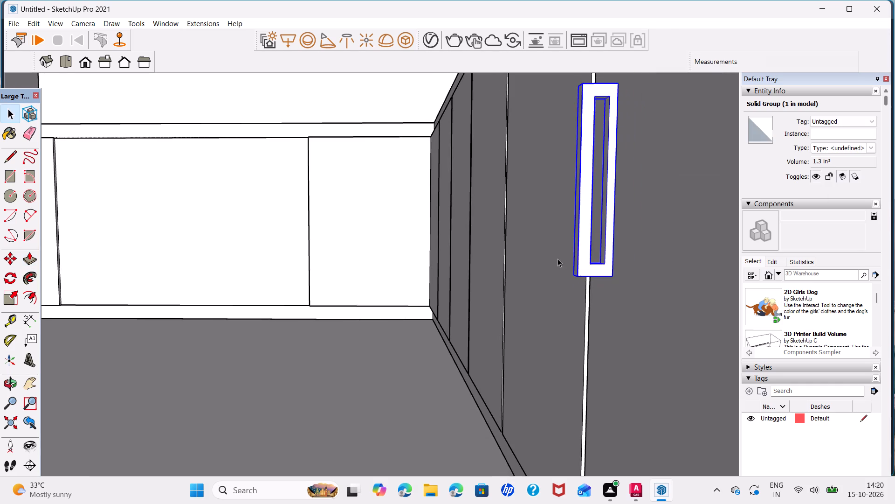
Copy the handle group about 4 1/16" across the door gap onto the adjacent lower door.
scroll(555, 283, "down", 6)
middle_click_drag(567, 281, 825, 255)
scroll(513, 294, "down", 4)
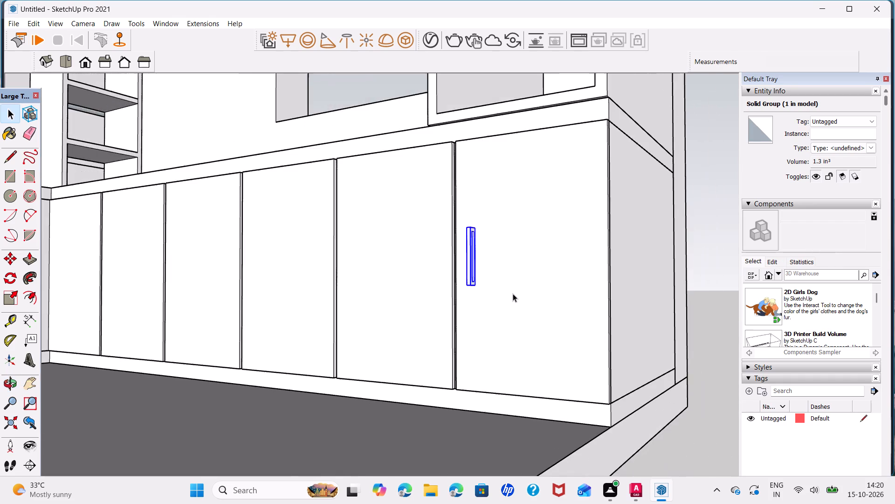
scroll(512, 293, "down", 5)
middle_click_drag(507, 286, 581, 292)
middle_click_drag(520, 310, 526, 313)
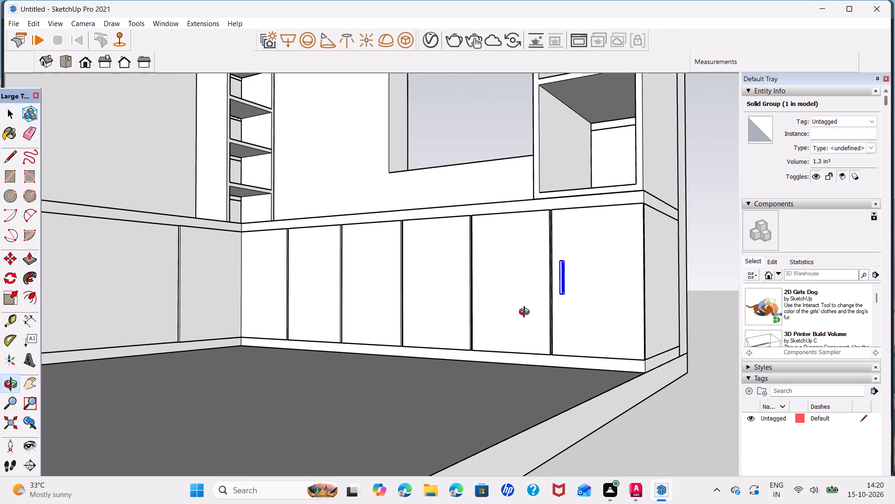
middle_click_drag(526, 313, 549, 322)
scroll(586, 292, "up", 6)
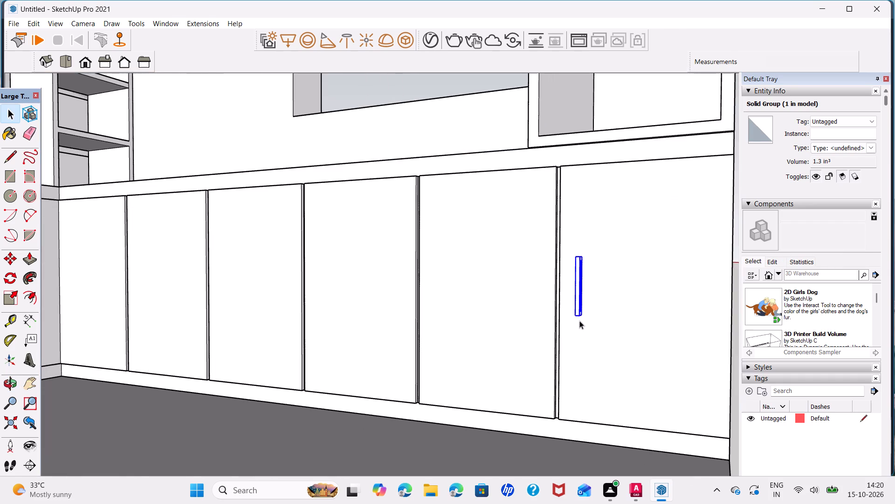
middle_click_drag(580, 320, 608, 319)
scroll(598, 306, "up", 13)
middle_click_drag(594, 321, 686, 326)
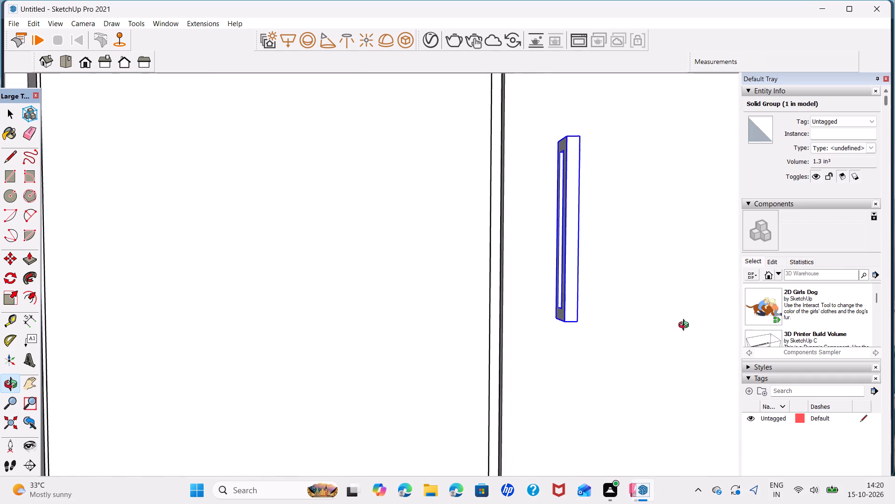
middle_click_drag(686, 326, 687, 326)
scroll(551, 326, "up", 6)
key("m")
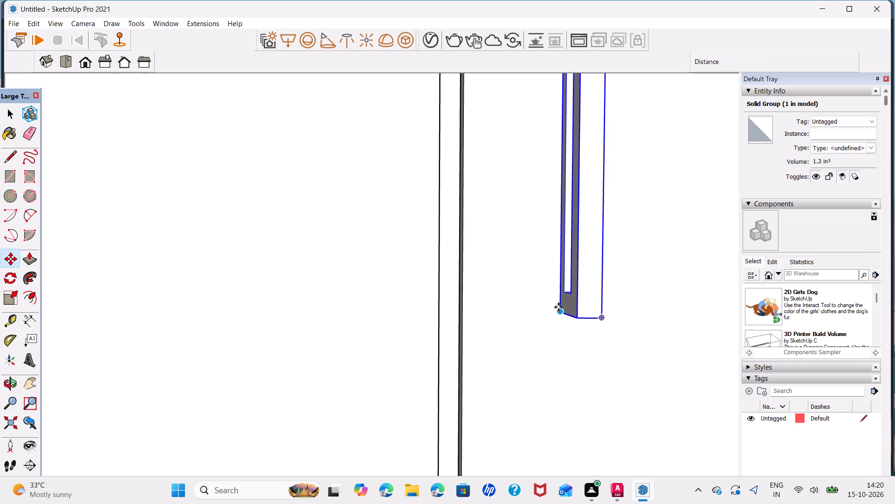
left_click(558, 308)
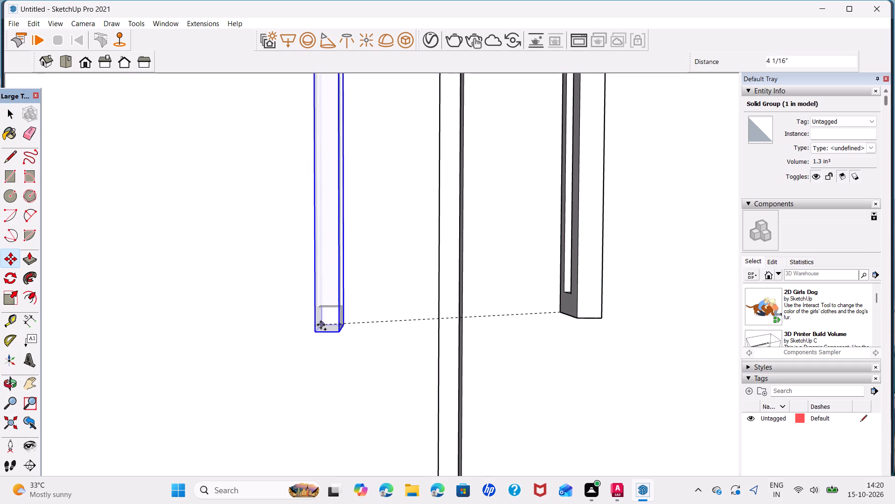
left_click(322, 308)
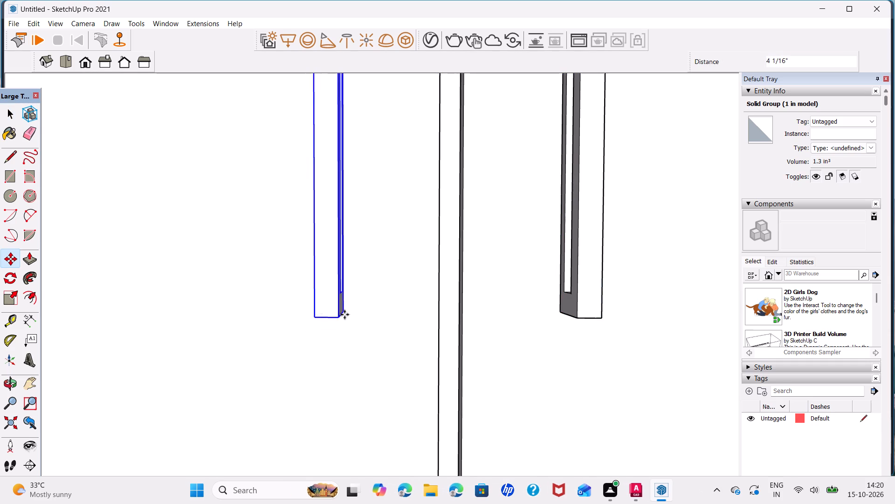
Copy both slotted handles together about 2' 5 1/8" along the lower cabinet onto the next pair of doors.
scroll(386, 314, "down", 4)
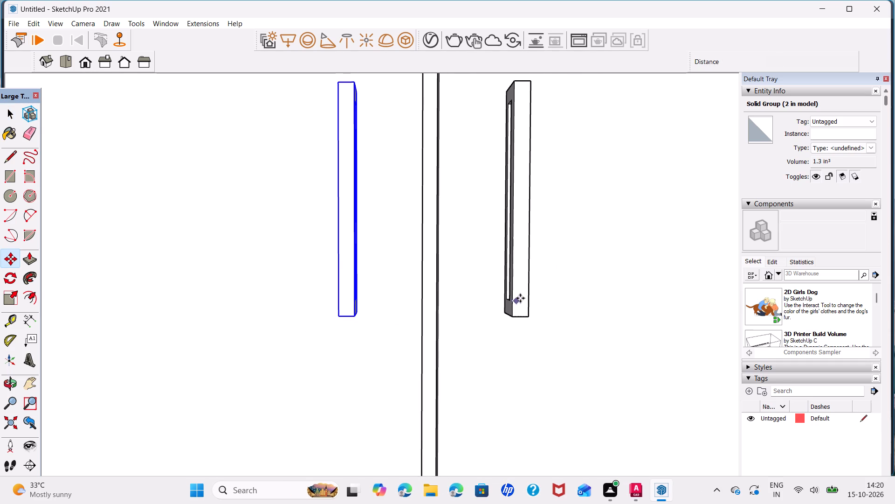
key("space")
left_click(521, 297, "ctrl")
scroll(458, 342, "down", 3)
key("m")
left_click(488, 318)
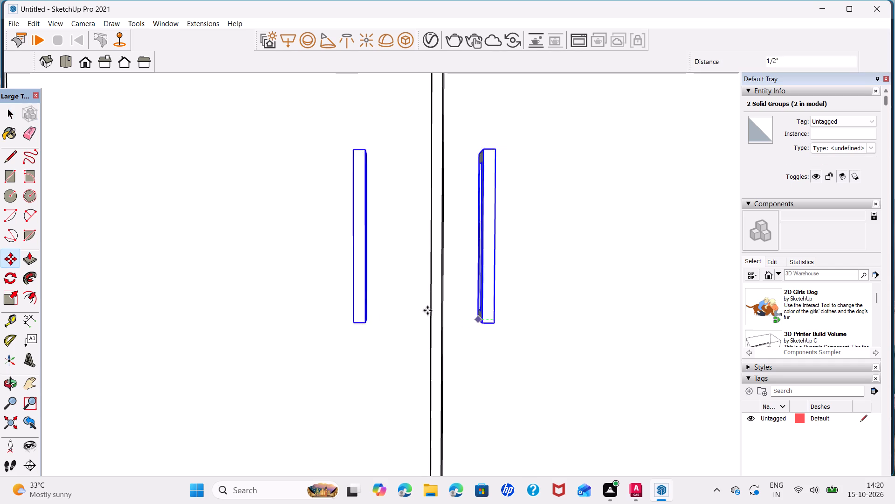
scroll(269, 308, "down", 9)
middle_click_drag(269, 308, 332, 302, "shift")
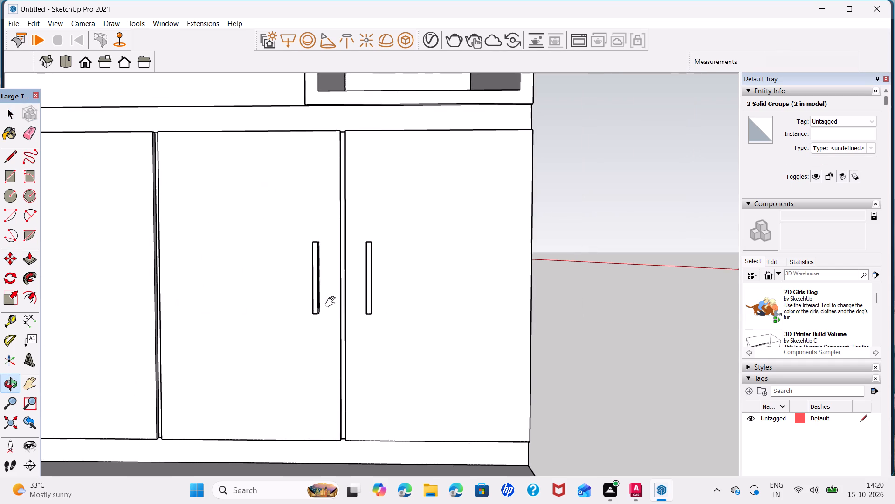
middle_click_drag(332, 302, 642, 304, "shift")
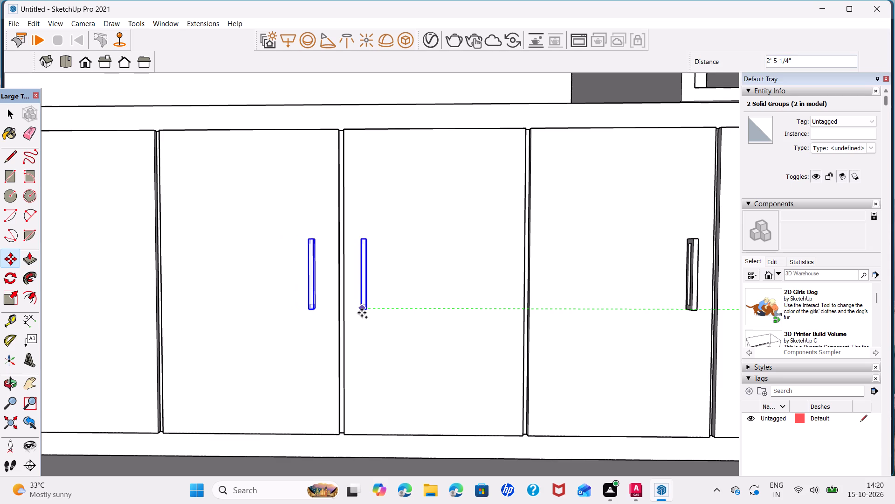
middle_click_drag(362, 313, 374, 321)
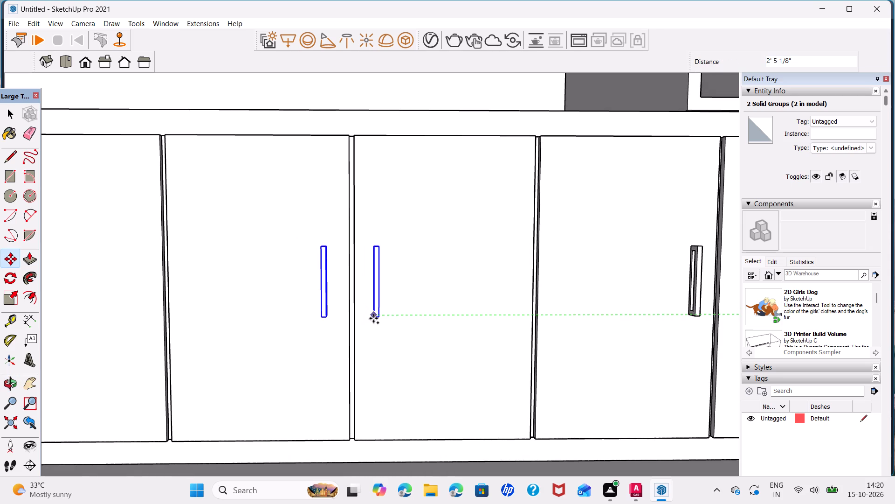
left_click(373, 318)
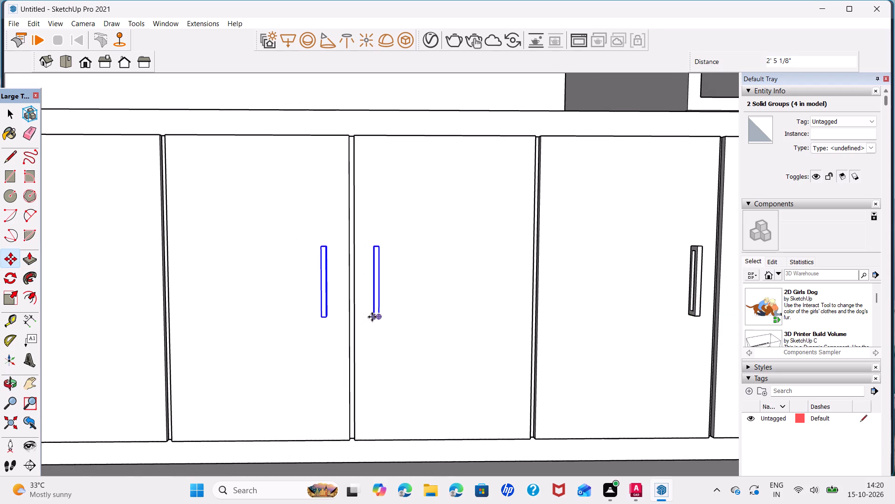
Copy the two handles about 2' 4 7/8" further onto the last pair of lower doors near the room corner.
scroll(372, 317, "up", 6)
middle_click_drag(372, 317, 398, 321)
left_click(370, 315)
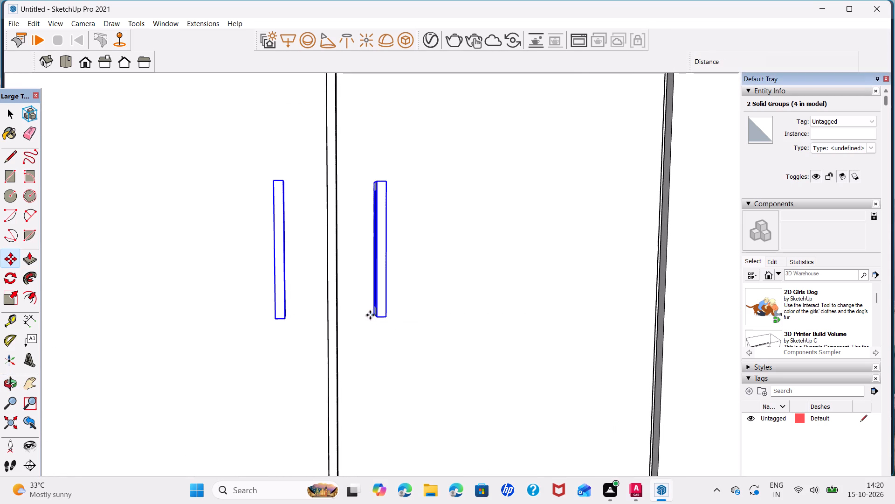
scroll(199, 309, "down", 8)
middle_click_drag(196, 310, 461, 305, "shift")
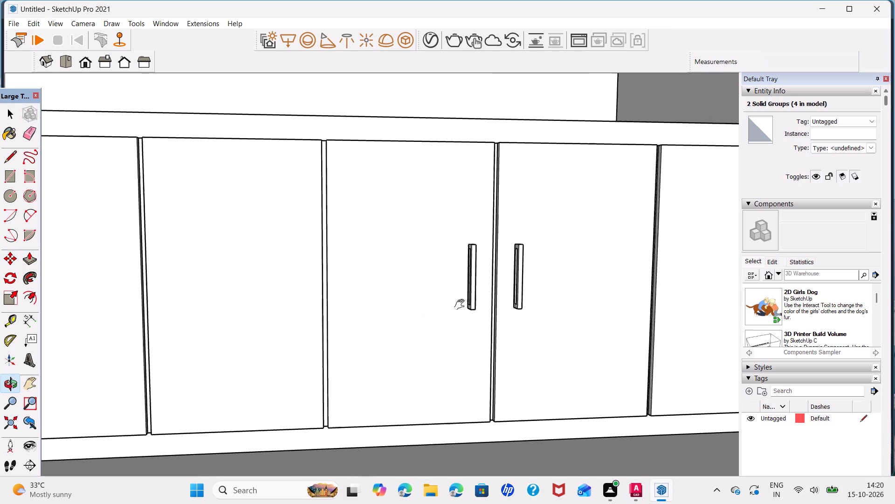
middle_click_drag(461, 305, 661, 294, "shift")
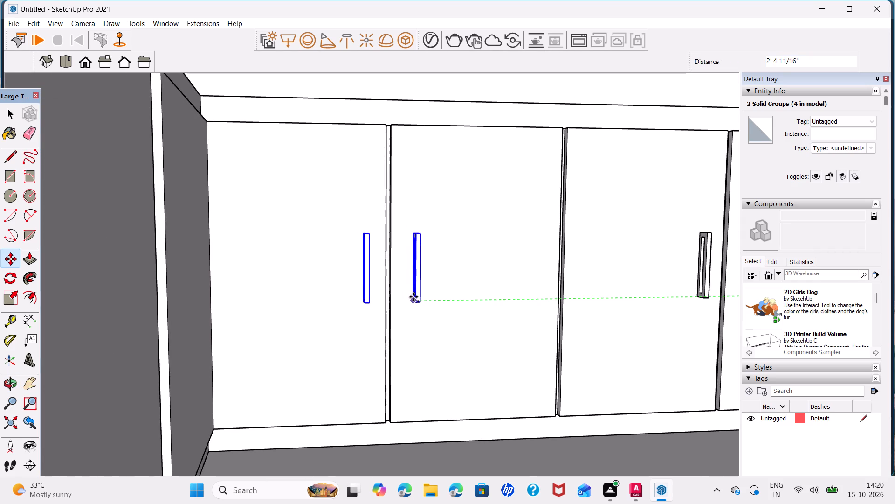
middle_click_drag(411, 297, 397, 300)
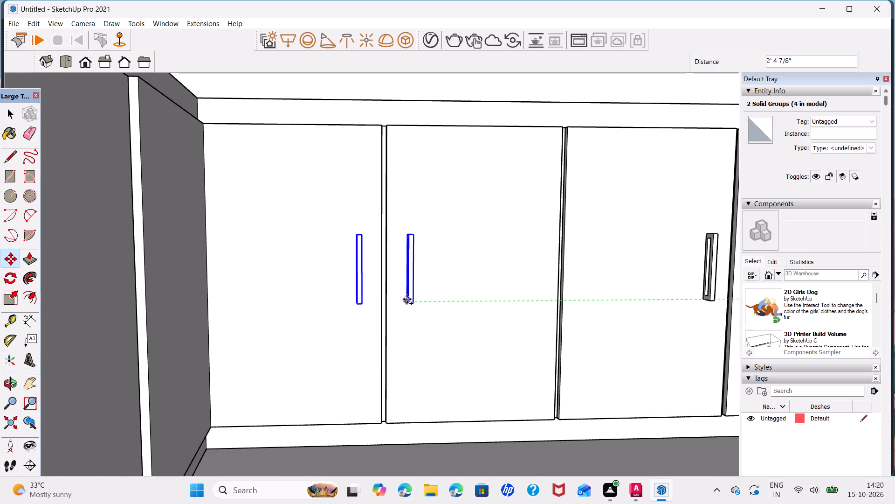
left_click(407, 299)
key("space")
Examine the handles on the lower cabinet doors from several angles, and the upper cabinet doors on the same wall.
scroll(500, 308, "down", 7)
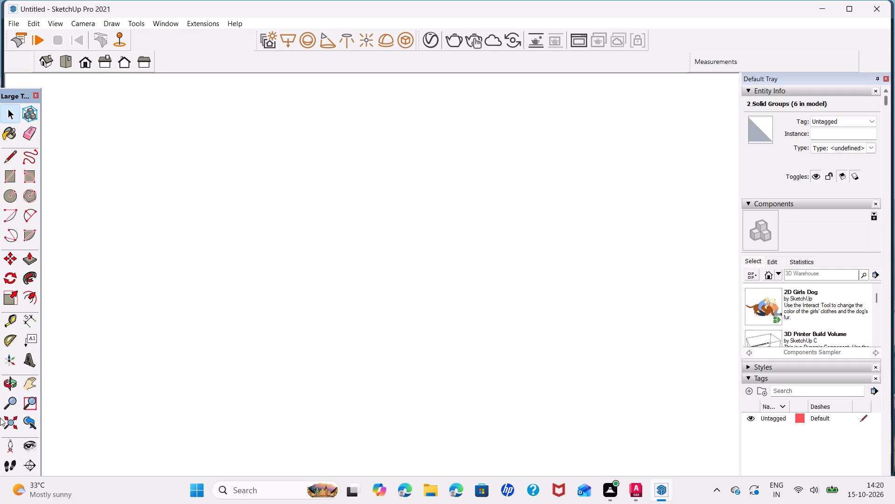
left_click(7, 424)
scroll(210, 295, "up", 6)
middle_click_drag(215, 301, 59, 342)
scroll(172, 291, "up", 4)
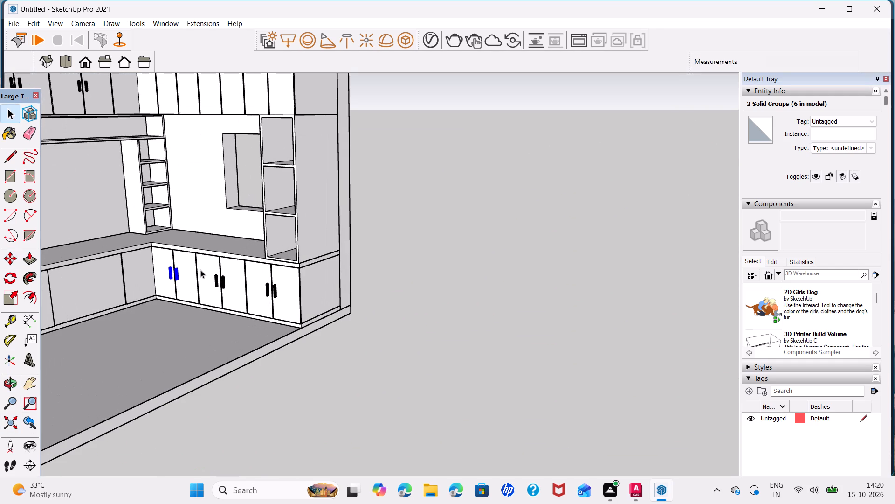
middle_click_drag(200, 270, 221, 346)
scroll(275, 370, "up", 1)
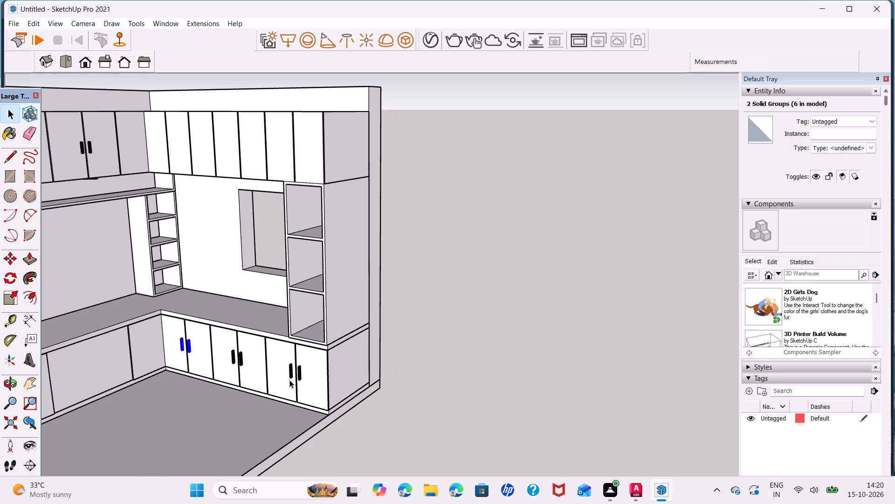
scroll(289, 380, "up", 5)
middle_click_drag(319, 365, 346, 257)
scroll(318, 317, "up", 6)
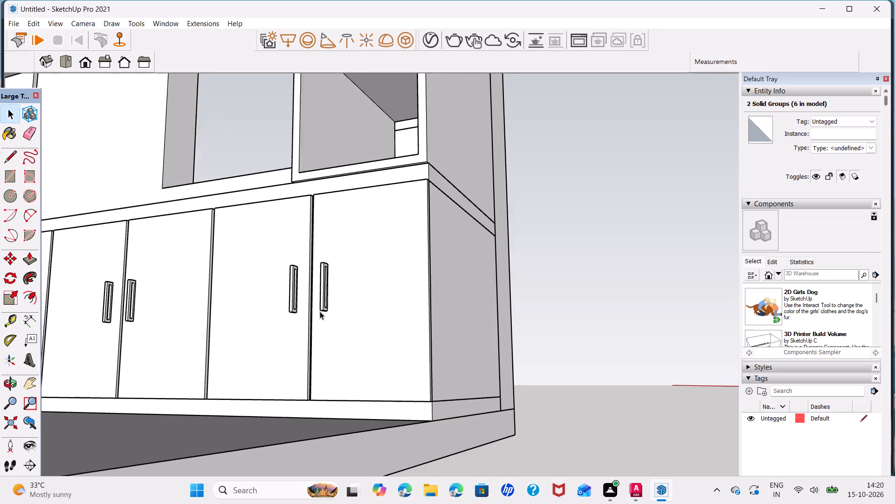
scroll(320, 311, "up", 6)
middle_click_drag(328, 311, 308, 277)
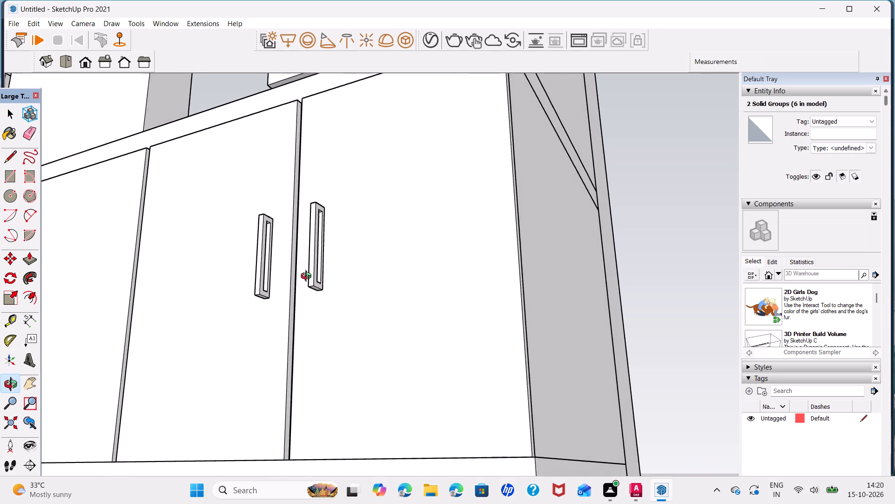
middle_click_drag(308, 277, 305, 277)
scroll(308, 269, "down", 13)
middle_click_drag(310, 266, 277, 359)
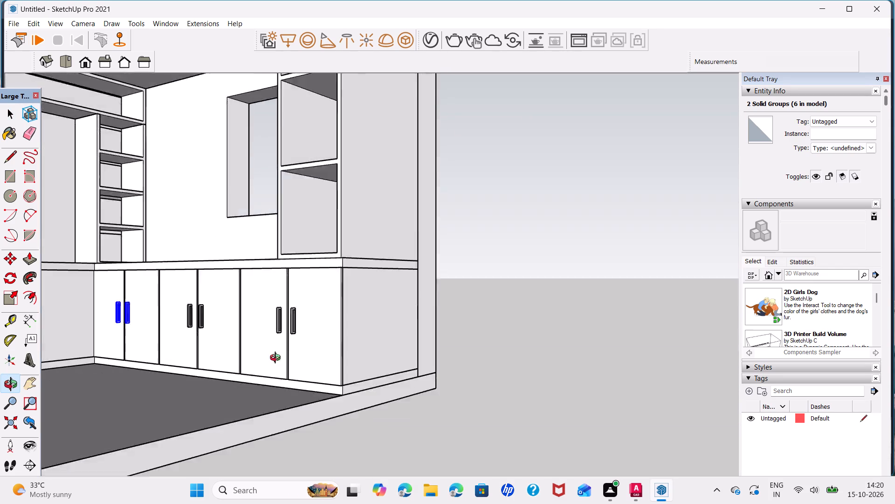
middle_click_drag(277, 359, 216, 394)
scroll(210, 375, "down", 5)
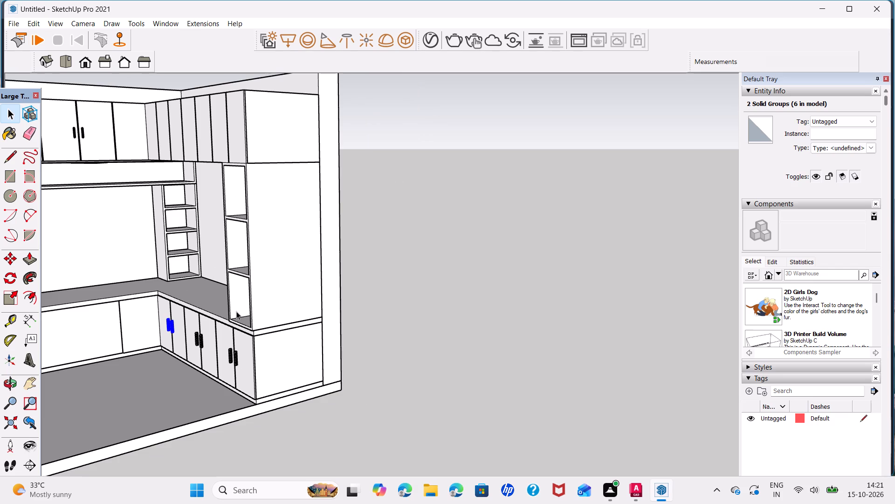
middle_click_drag(216, 307, 381, 409)
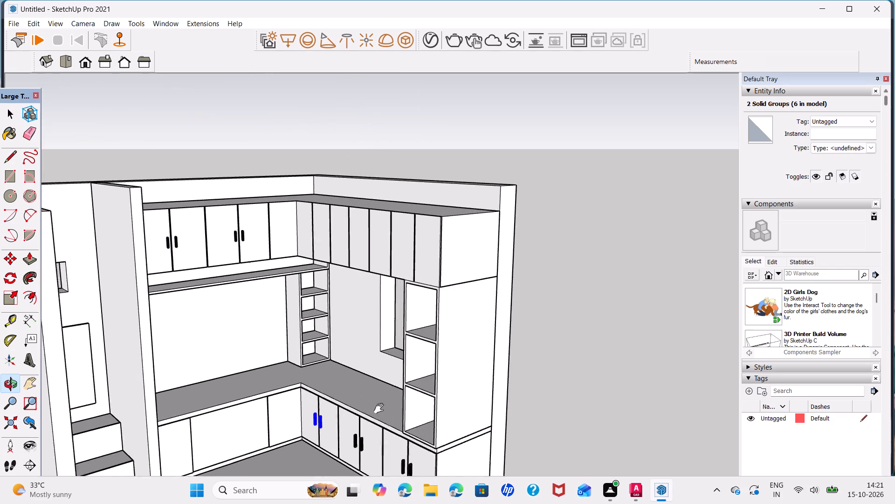
middle_click_drag(381, 409, 398, 412)
scroll(450, 259, "up", 6)
middle_click_drag(448, 259, 552, 256)
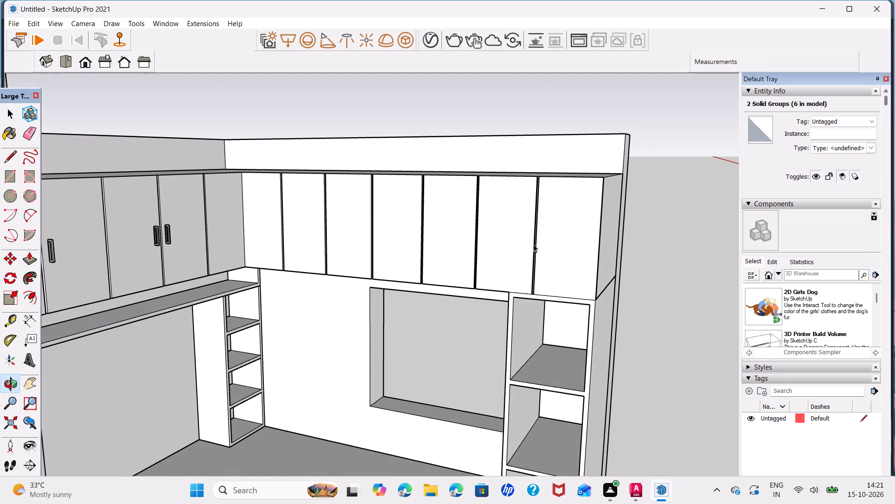
scroll(524, 238, "up", 3)
middle_click_drag(526, 244, 582, 256)
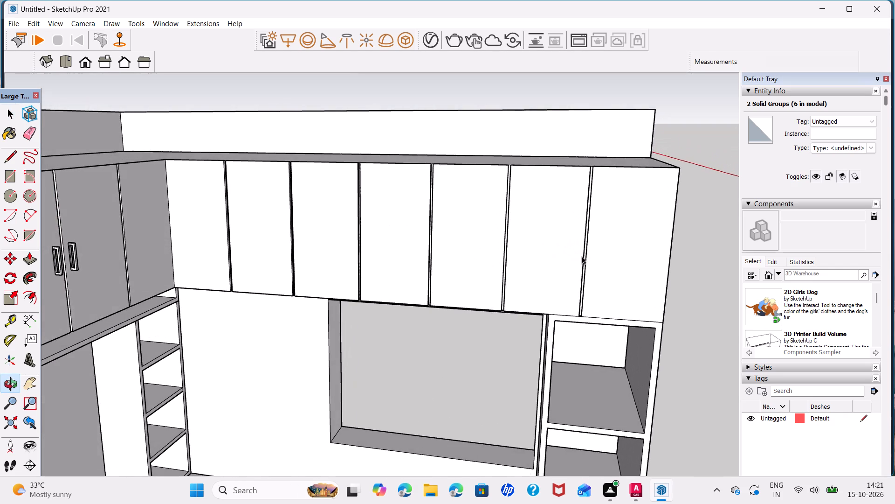
scroll(606, 248, "up", 2)
middle_click_drag(607, 248, 617, 216)
scroll(603, 210, "up", 1)
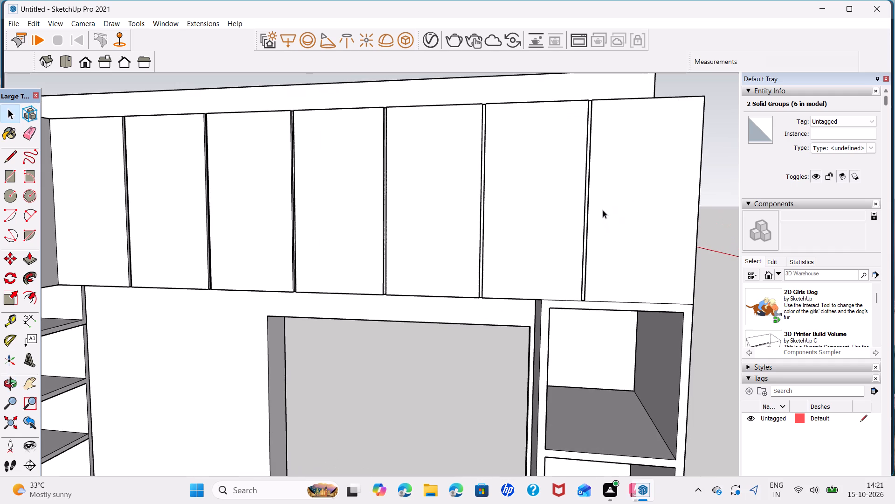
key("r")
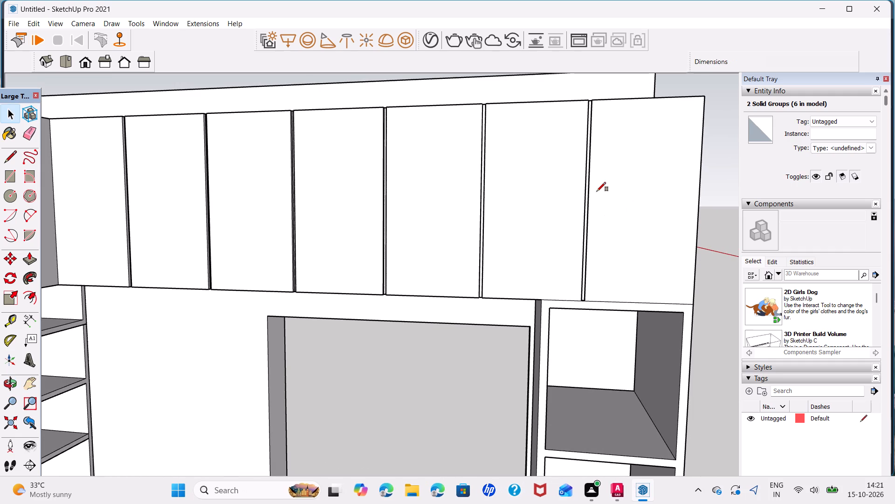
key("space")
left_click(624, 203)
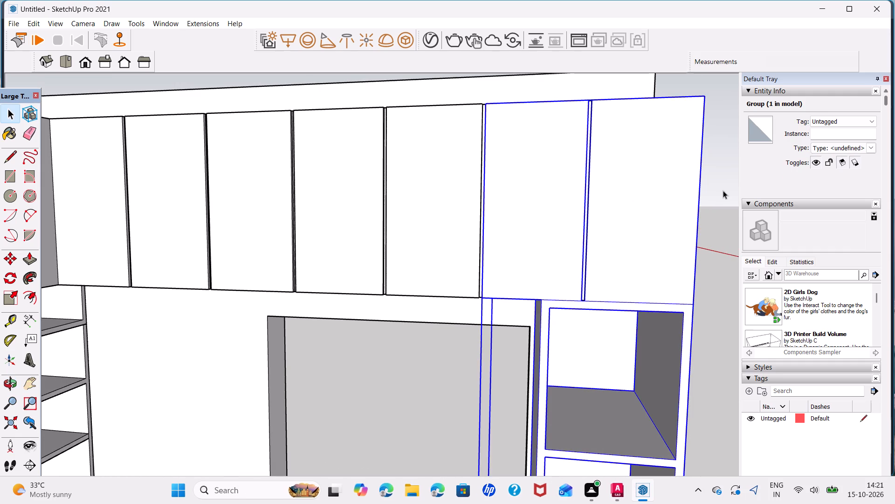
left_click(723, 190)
Draw a slim upright rectangle about 3 3/8" by 5/16" on the end upper cabinet door, beside its door gap.
scroll(606, 188, "up", 2)
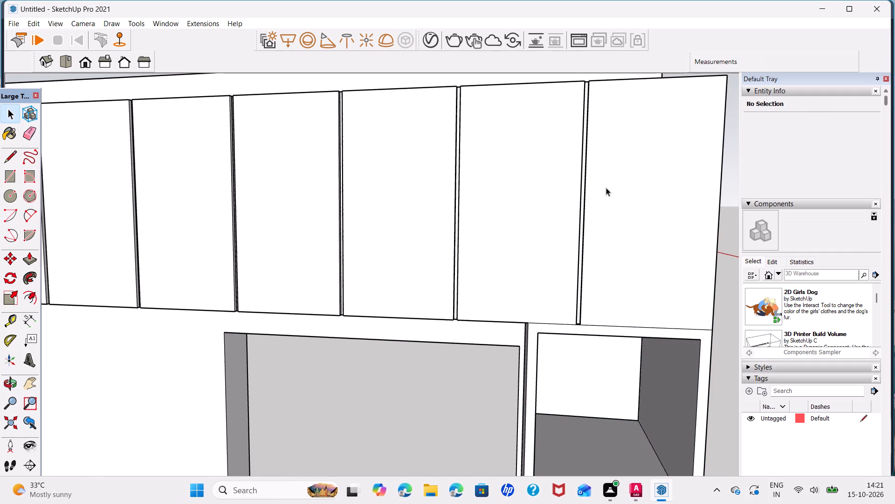
key("r")
left_click(595, 172)
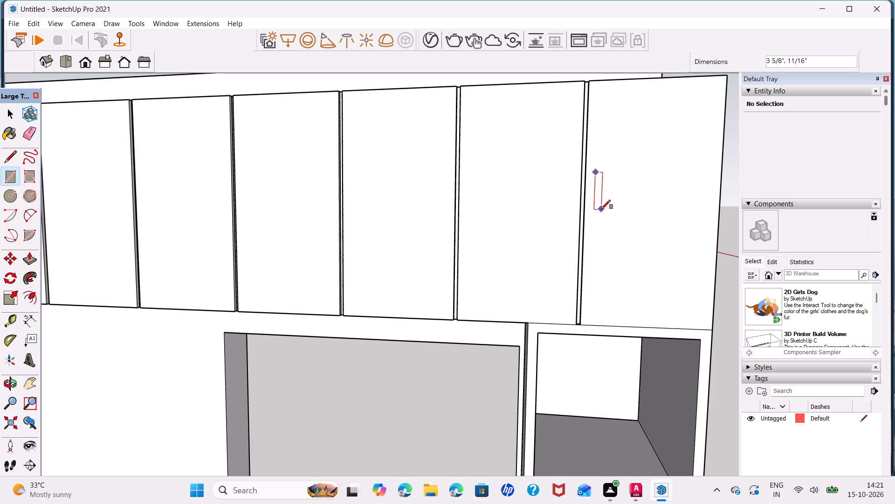
scroll(601, 209, "up", 5)
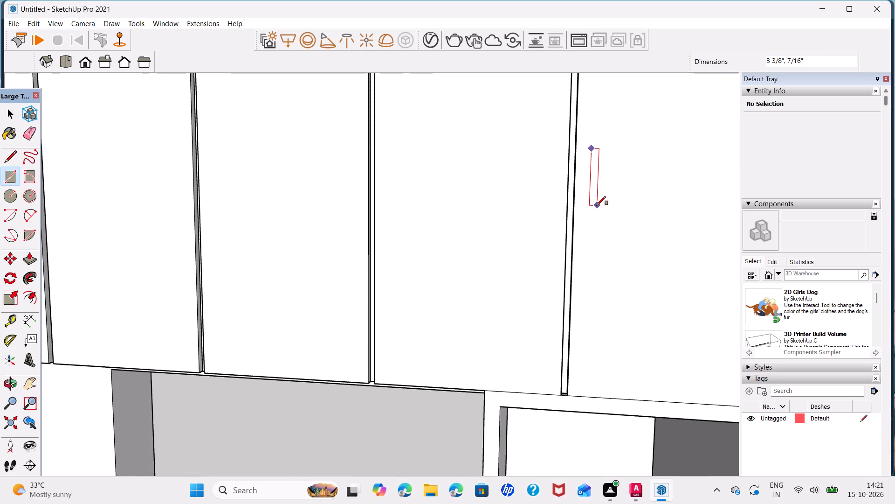
scroll(596, 205, "up", 5)
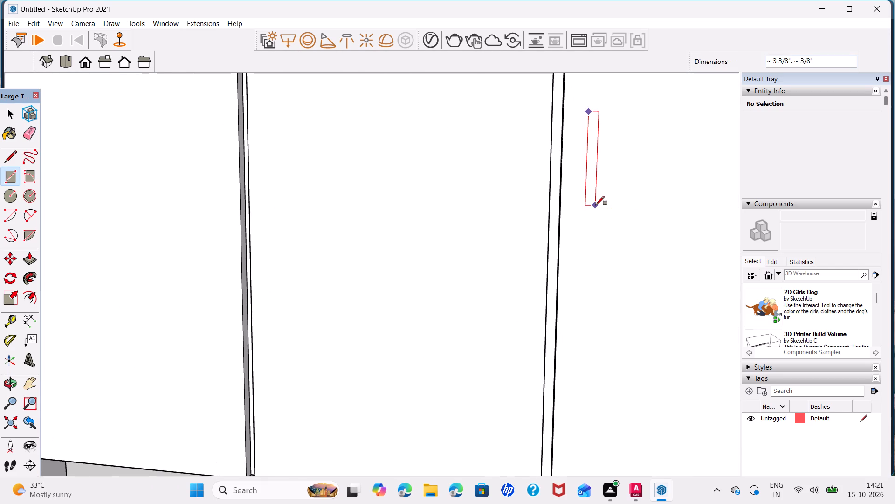
left_click(594, 205)
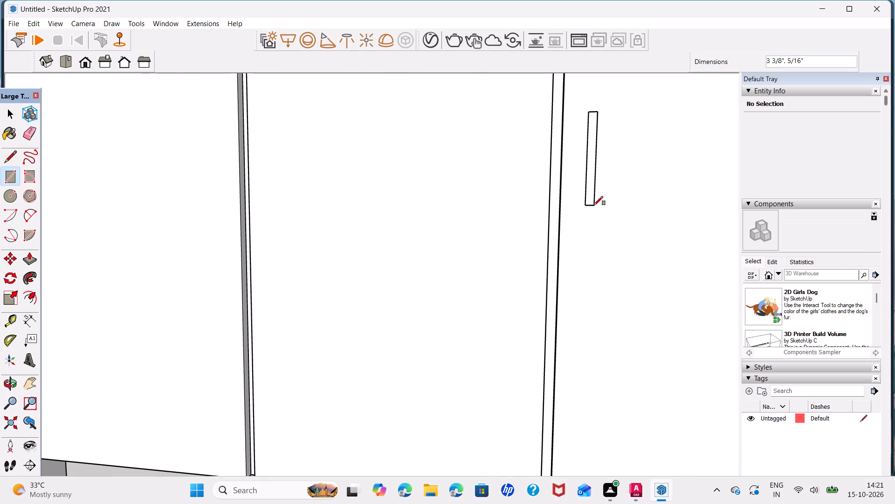
Push/pull the slim rectangle on the upper door outward by 1" to form a handle block.
key("space")
left_click(588, 196)
key("p")
left_click(585, 195)
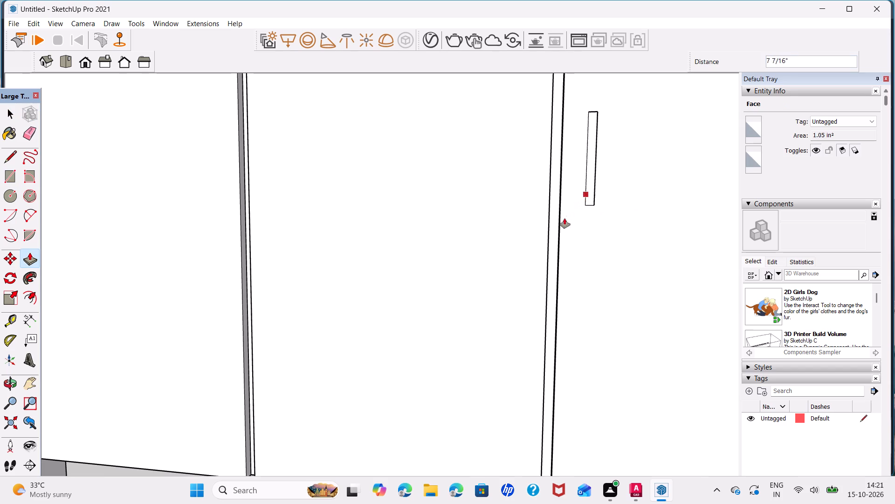
key("1")
key("Return")
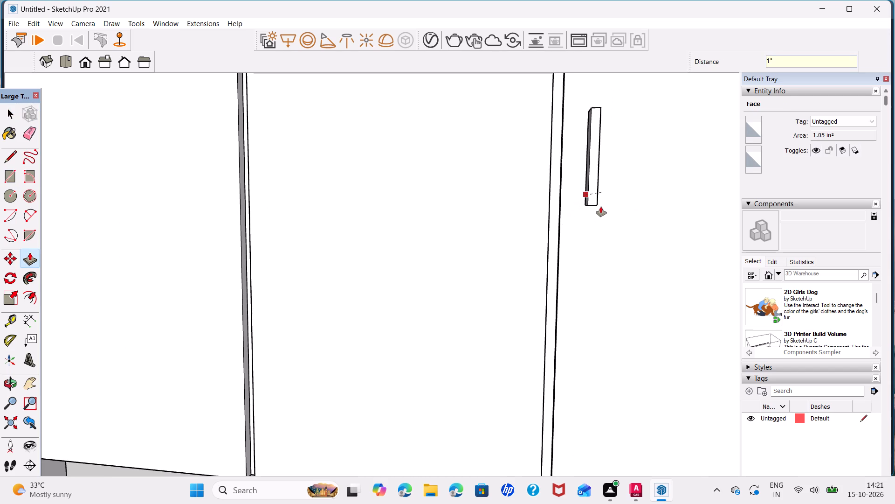
key("space")
Offset the outline of the handle block's wide side face inward by about 1/4".
scroll(601, 207, "down", 8)
middle_click_drag(627, 197, 449, 219)
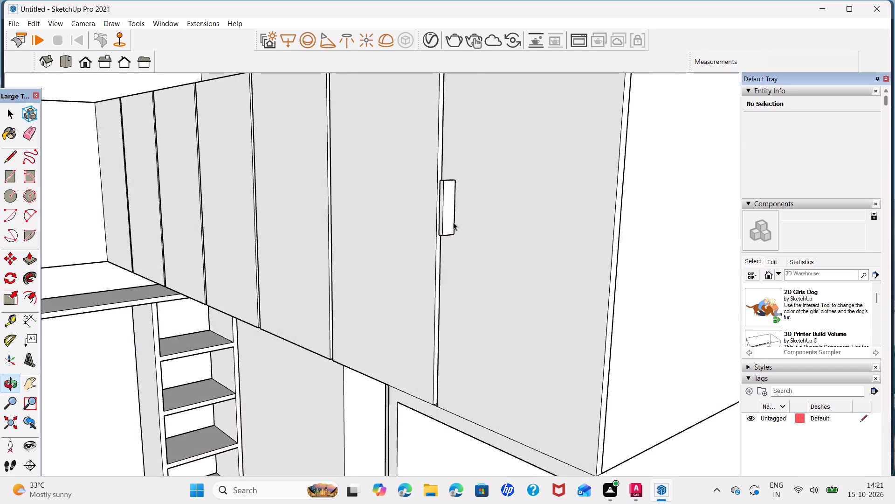
scroll(454, 222, "up", 6)
middle_click_drag(454, 222, 432, 227)
left_click(37, 297)
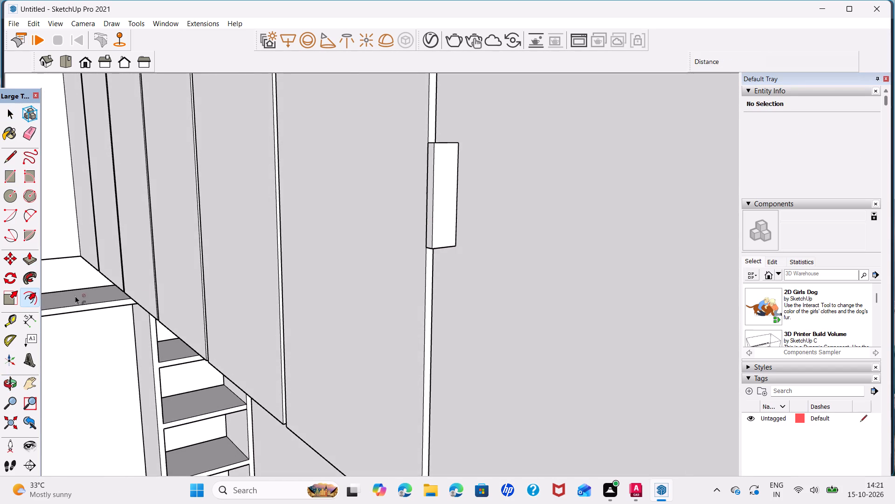
left_click(433, 209)
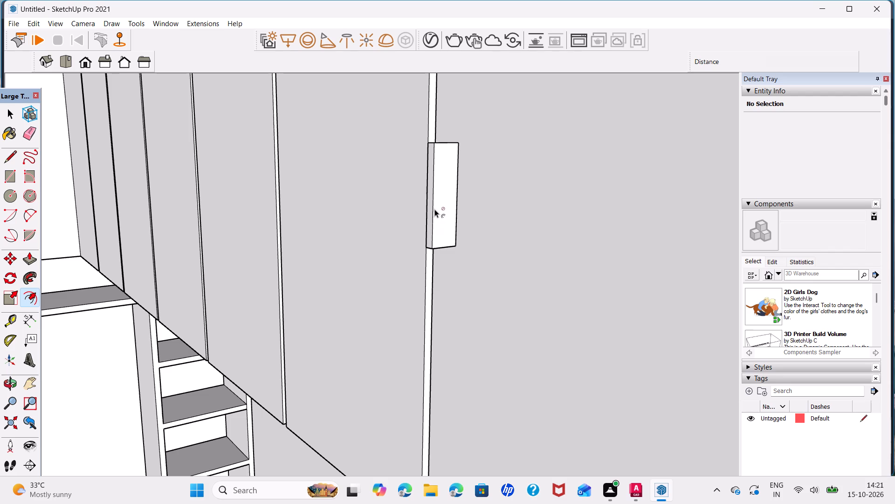
left_click(445, 212)
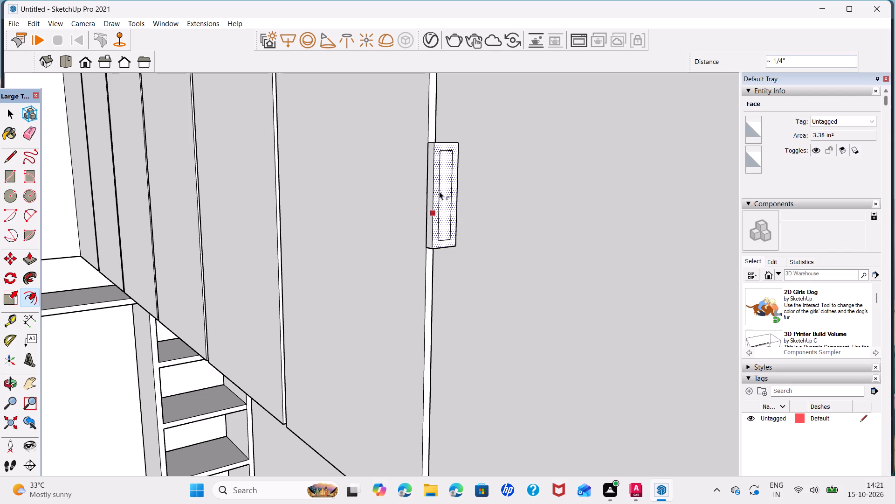
left_click(439, 191)
scroll(447, 211, "up", 5)
key("space")
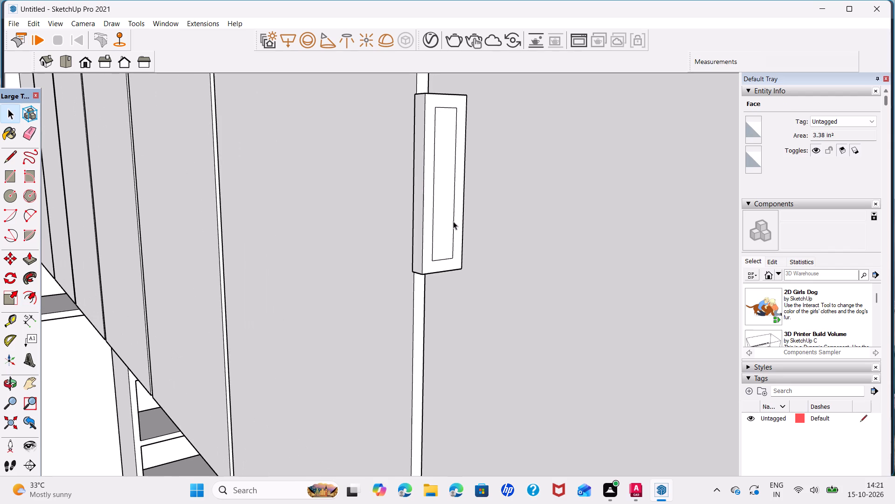
Move one long vertical edge of the inset outline slightly outward on the upper door handle block.
left_click(453, 221)
key("m")
left_click(454, 258)
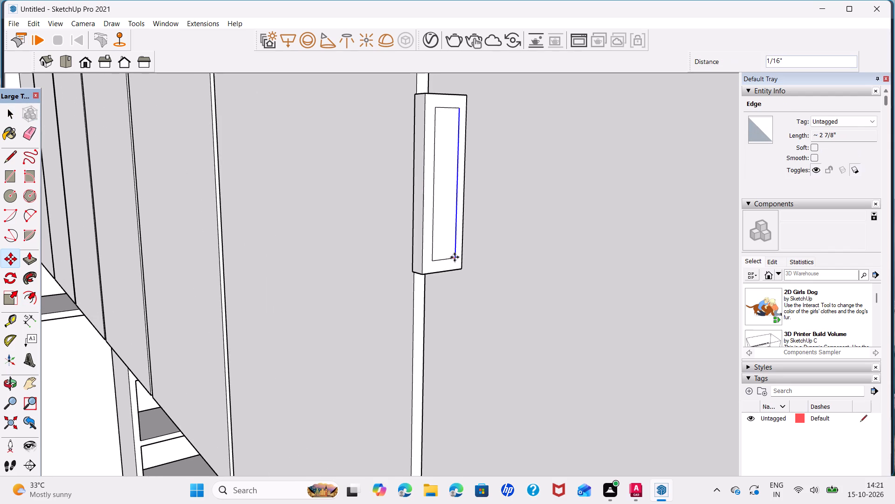
left_click(457, 258)
key("space")
Push/pull the inset face 5/16" through the handle block on the upper door to open its slot.
left_click(443, 244)
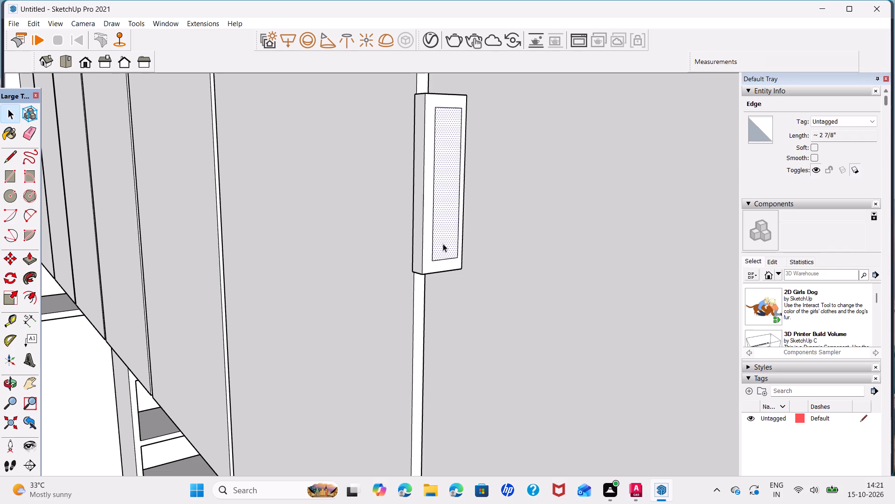
middle_click_drag(443, 244, 371, 246)
key("p")
left_click(452, 243)
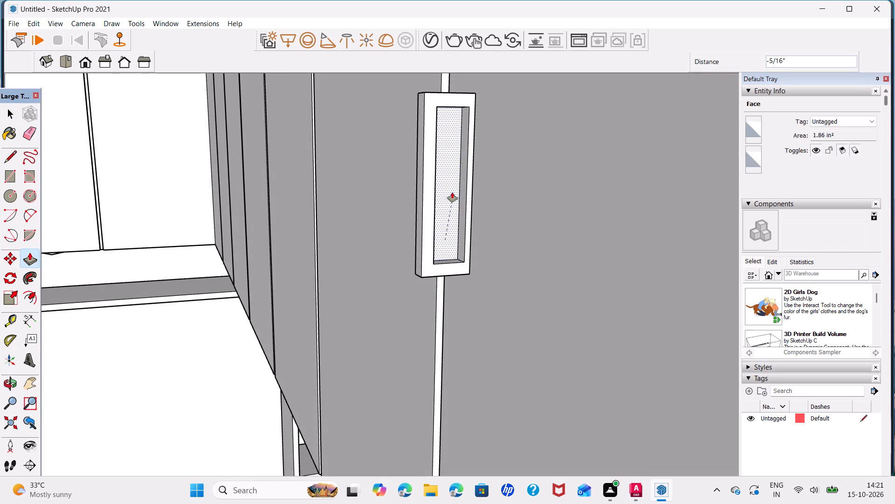
left_click(447, 171)
key("space")
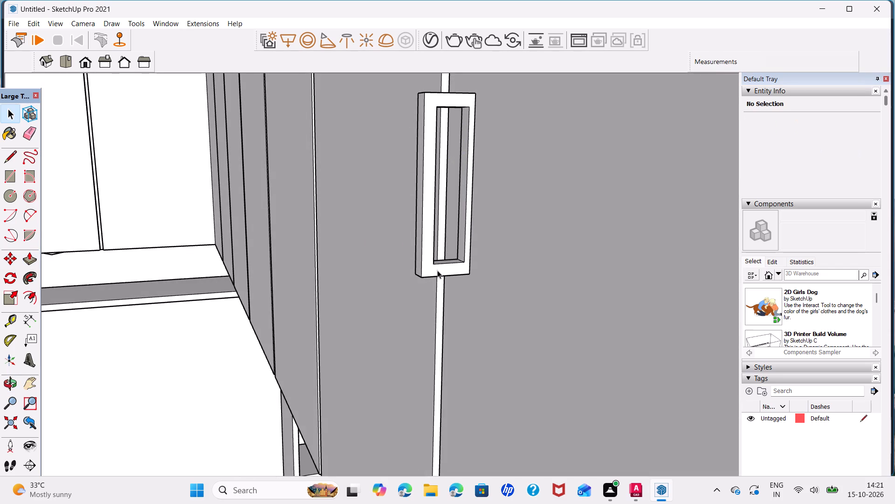
Select the whole slotted handle on the end upper cabinet door and make it a group.
triple_click(437, 270)
right_click(437, 270)
left_click(484, 153)
Copy the handle group about 2 1/2" across the door gap onto the neighbouring upper cabinet door.
scroll(453, 255, "down", 6)
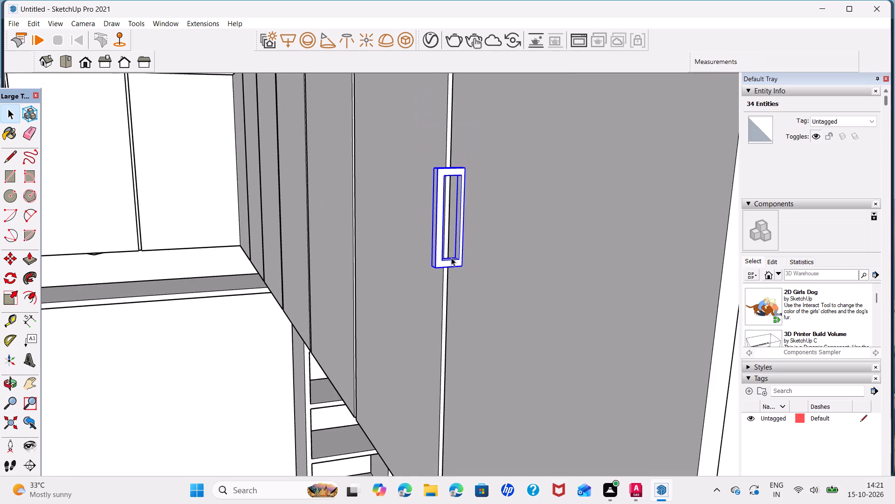
middle_click_drag(450, 258, 669, 232)
scroll(397, 245, "down", 7)
middle_click_drag(424, 252, 426, 252)
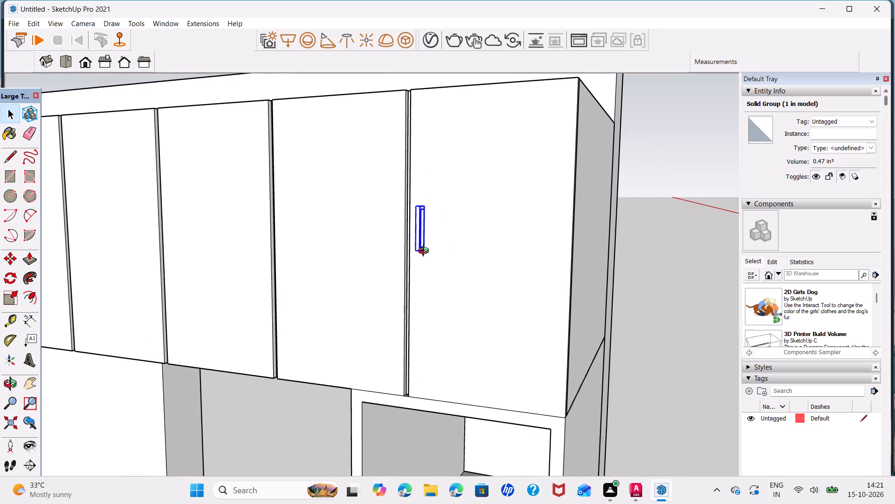
middle_click_drag(426, 252, 597, 252)
scroll(528, 237, "up", 6)
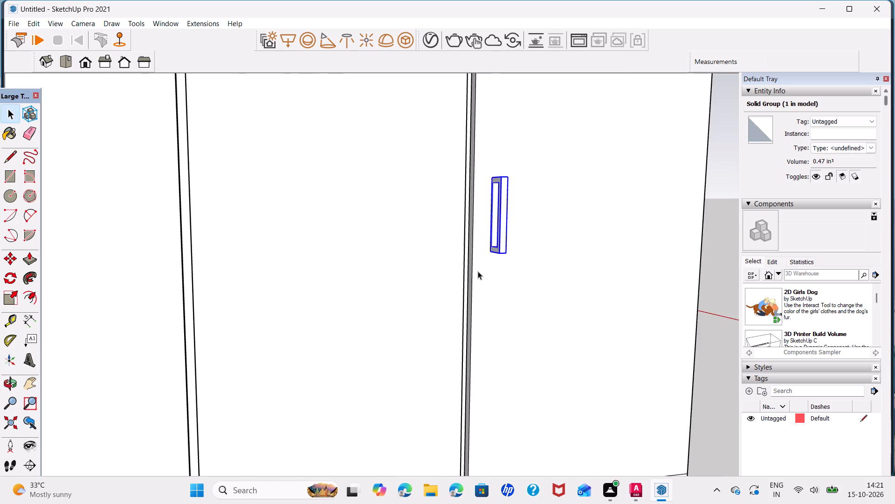
key("m")
left_click(488, 251)
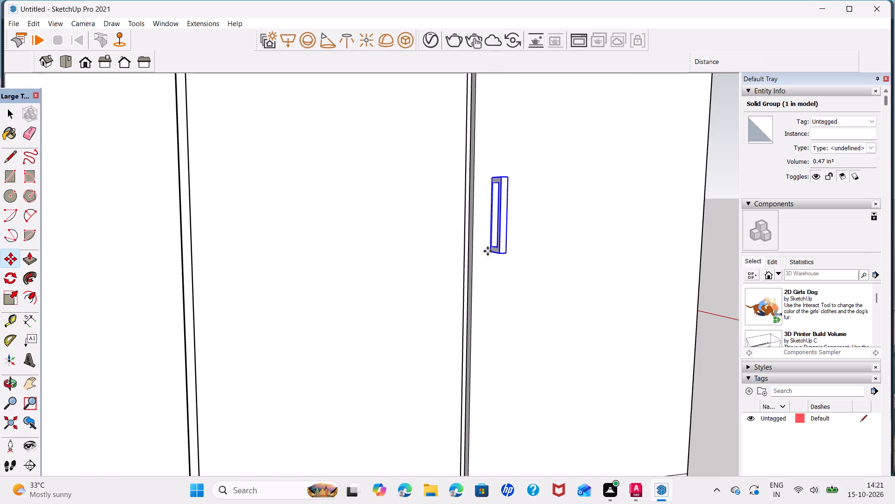
scroll(440, 254, "down", 3)
middle_click_drag(440, 254, 394, 248)
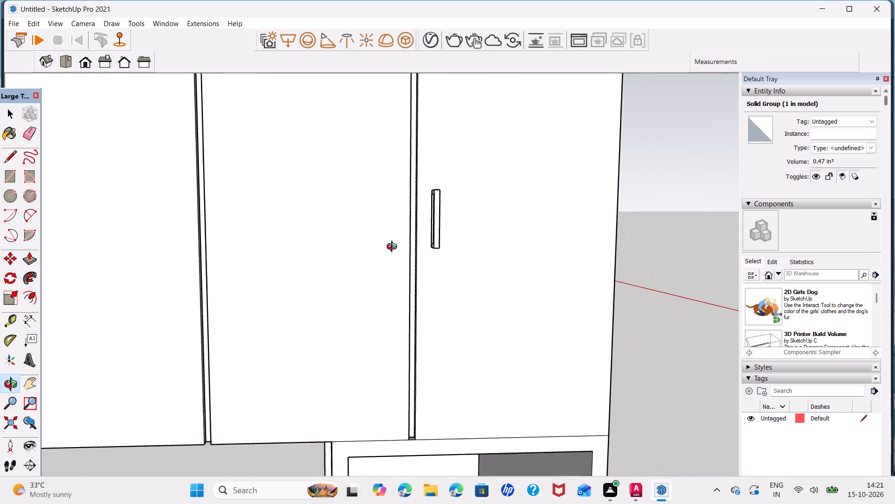
middle_click_drag(394, 248, 385, 245)
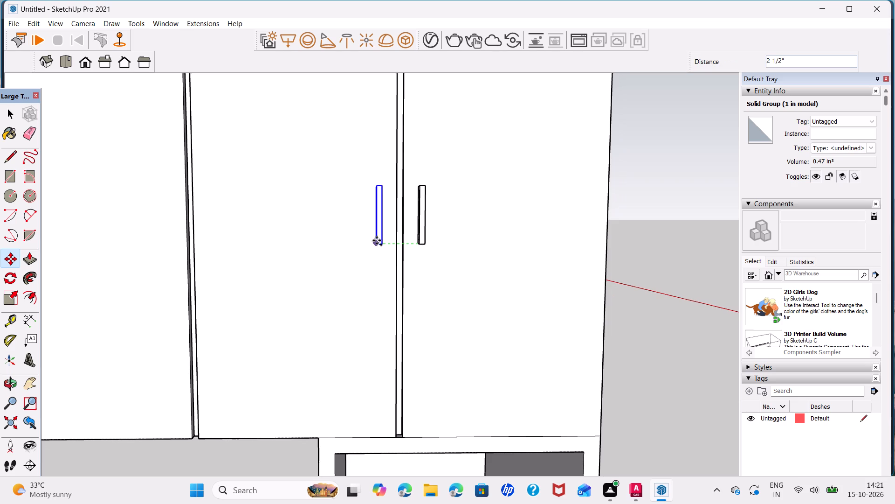
left_click(377, 240)
key("space")
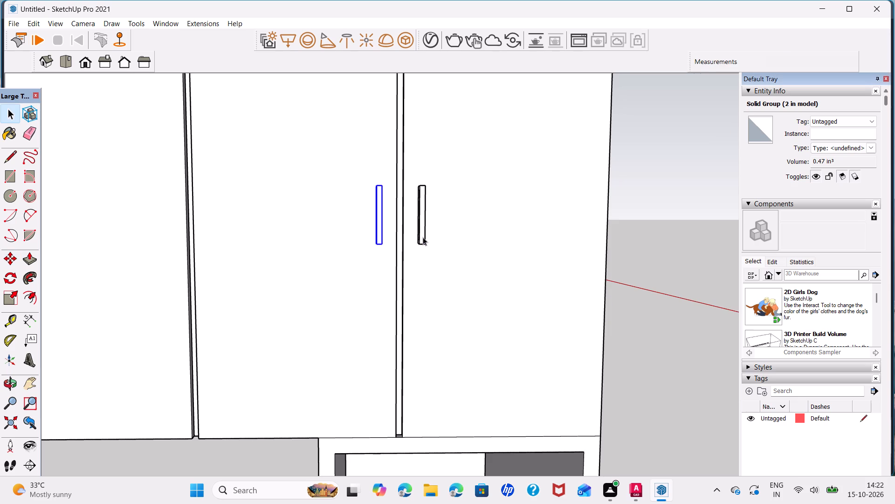
Copy both upper door handles together about 2' 7/8" along the wall to the next pair of upper doors.
left_click(423, 237, "ctrl")
key("m")
scroll(407, 241, "up", 3)
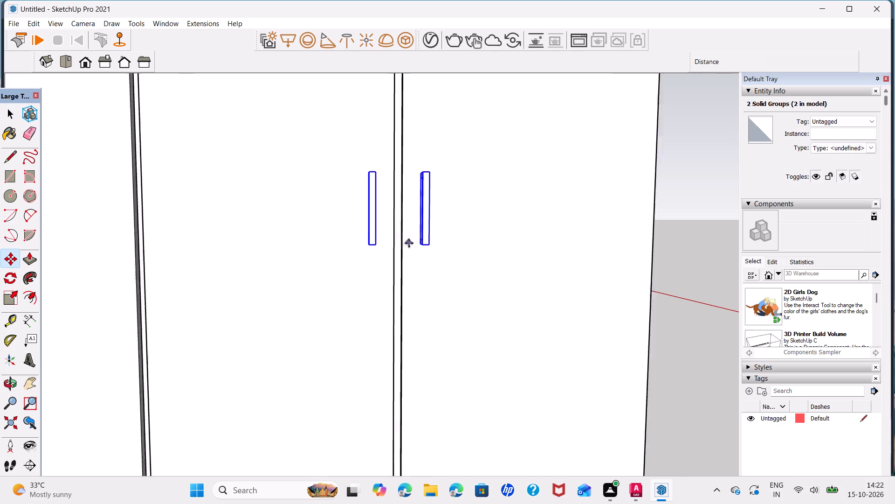
scroll(409, 243, "up", 1)
middle_click_drag(417, 249, 440, 260)
left_click(419, 241)
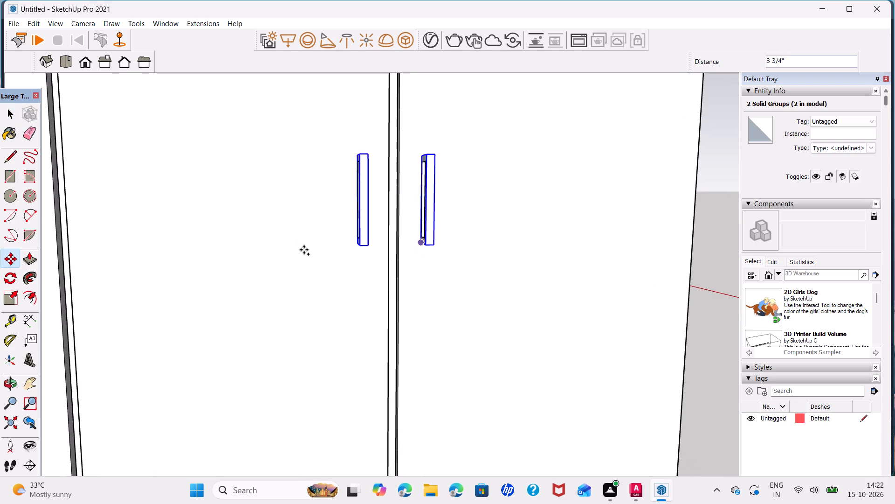
scroll(303, 250, "down", 6)
middle_click_drag(297, 254, 596, 252)
scroll(424, 260, "down", 5)
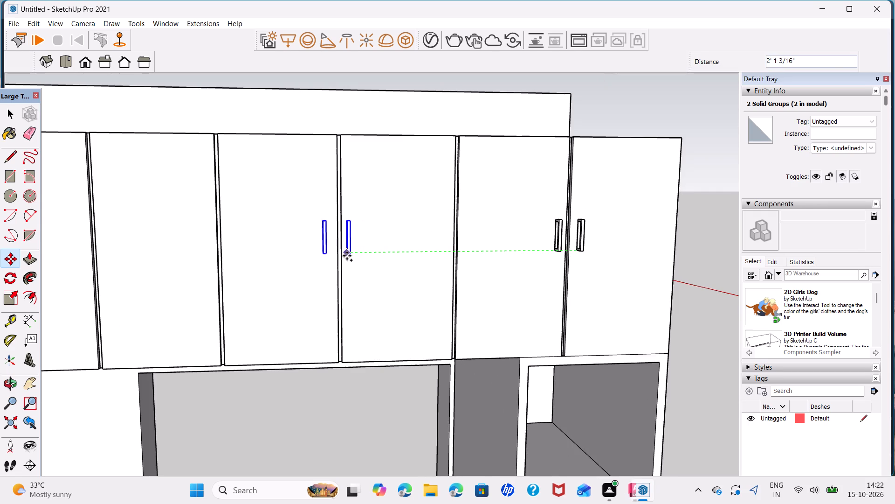
left_click(350, 257)
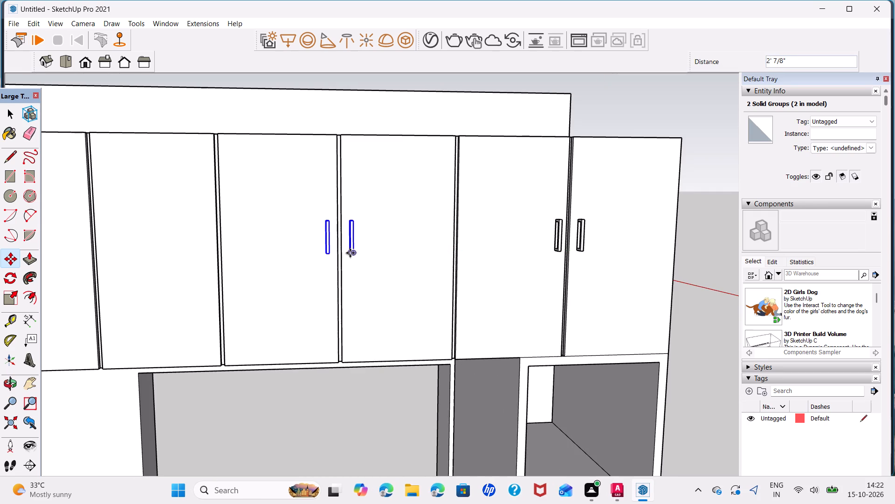
Copy the second handle pair about 2' 13/16" along the wall to the third pair of upper doors.
scroll(350, 252, "up", 5)
middle_click_drag(350, 252, 399, 259)
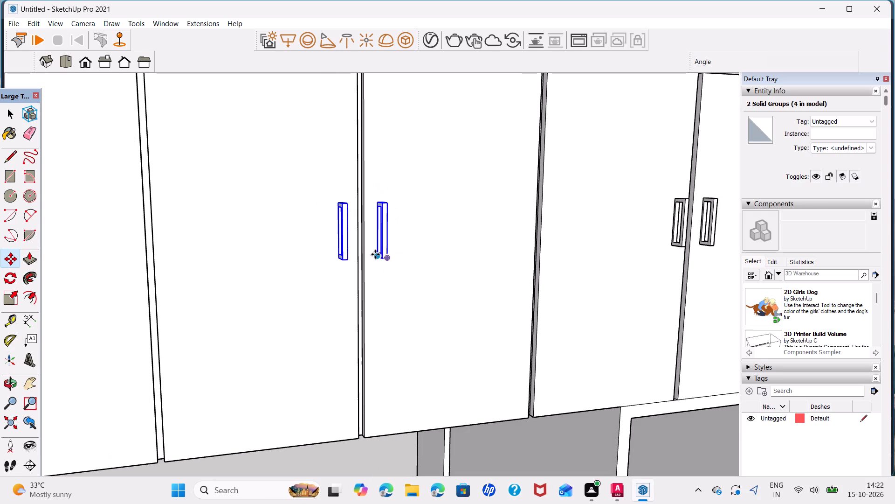
left_click(375, 254)
scroll(236, 259, "down", 6)
middle_click_drag(234, 264, 343, 247)
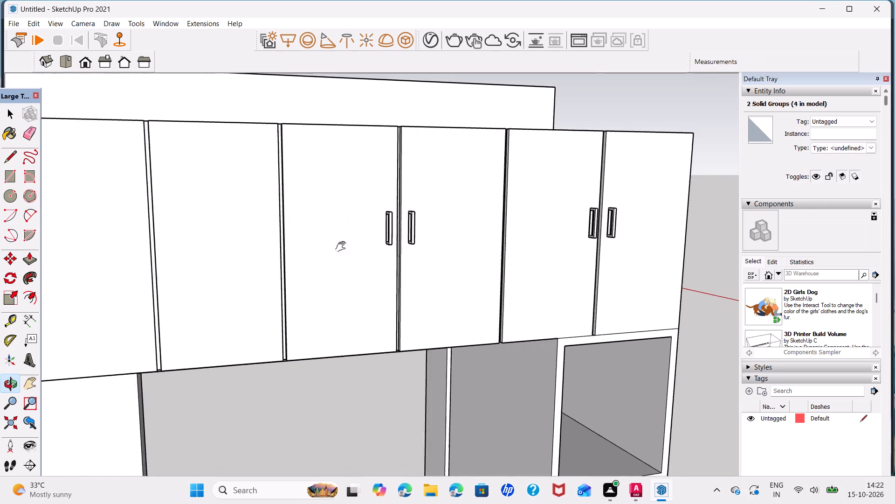
middle_click_drag(343, 247, 488, 259)
middle_click_drag(338, 272, 328, 274)
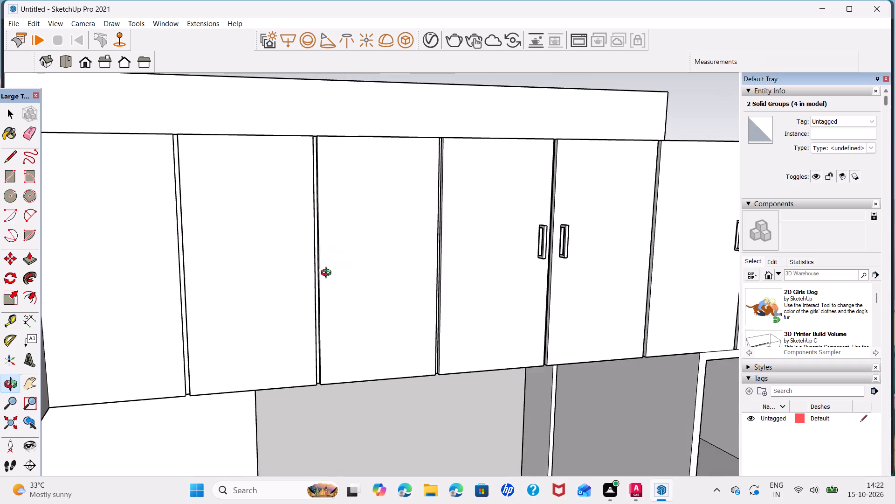
middle_click_drag(328, 274, 282, 274)
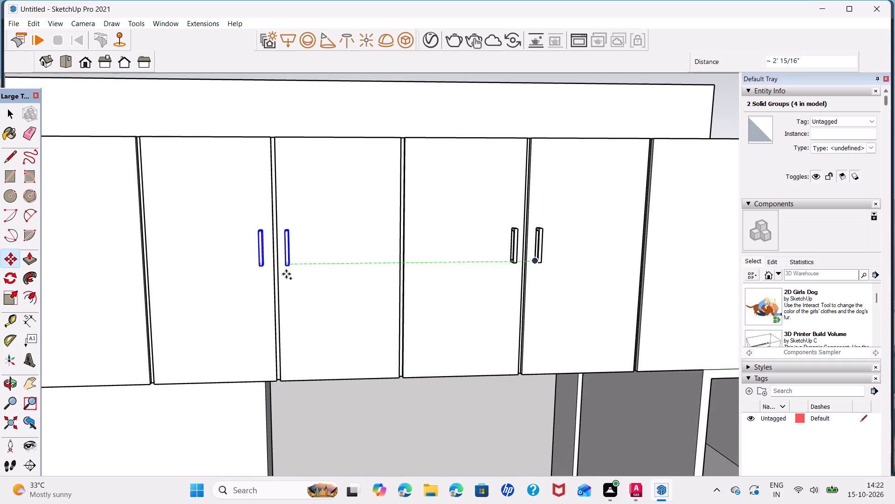
middle_click_drag(286, 274, 294, 277)
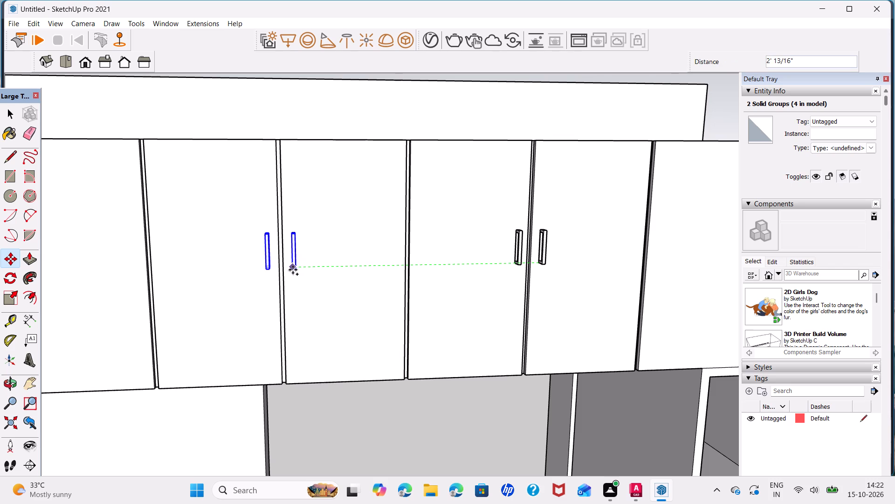
left_click(293, 270)
key("space")
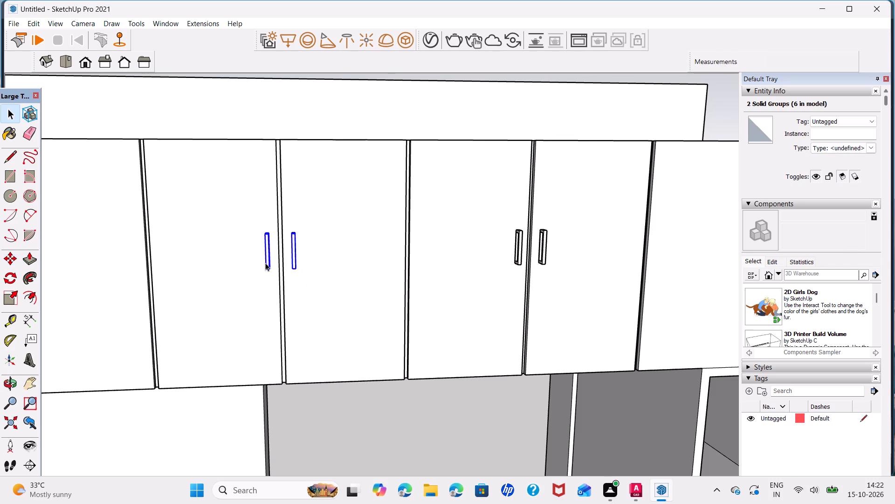
Copy the third pair's handle nearest the corner about 1' 3/8" along the wall onto the single corner upper door.
left_click(265, 263)
scroll(273, 265, "up", 4)
middle_click_drag(268, 259, 388, 252)
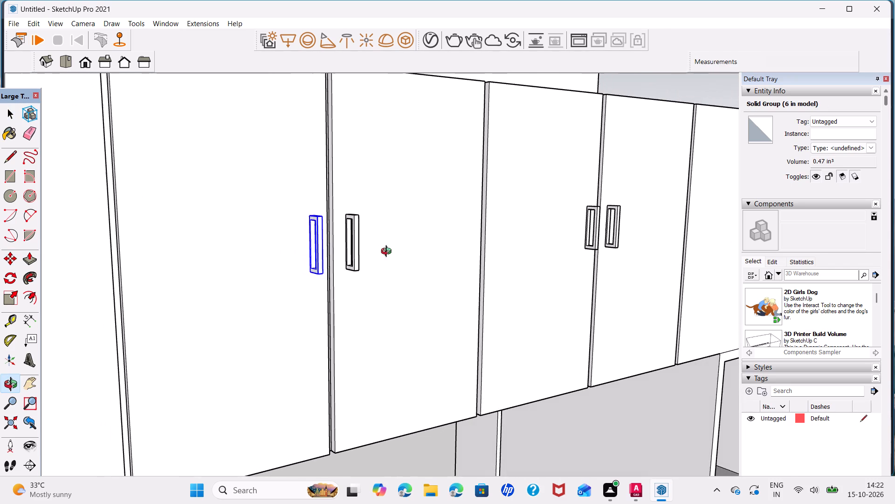
middle_click_drag(388, 252, 388, 252)
key("m")
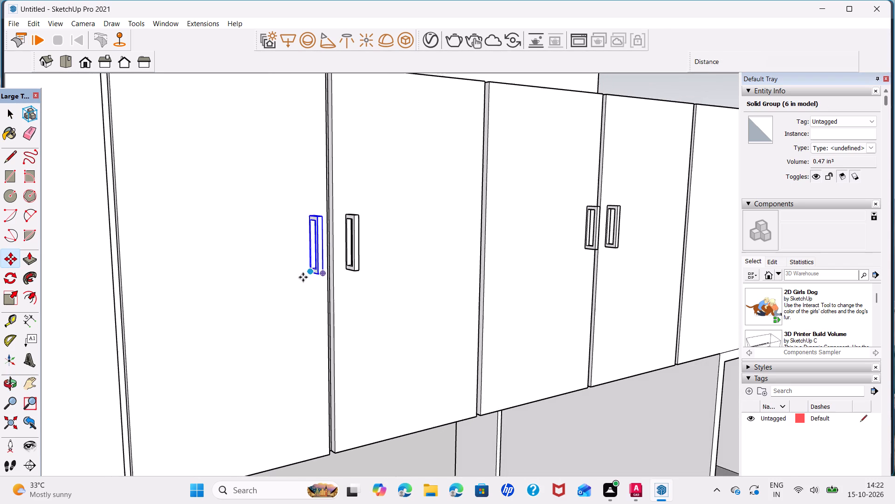
left_click(306, 276)
scroll(104, 308, "down", 5)
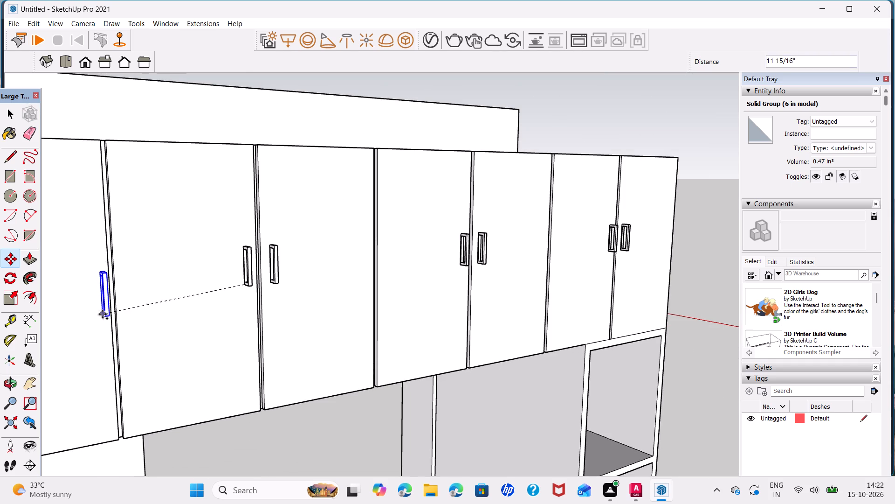
middle_click_drag(99, 306, 95, 270)
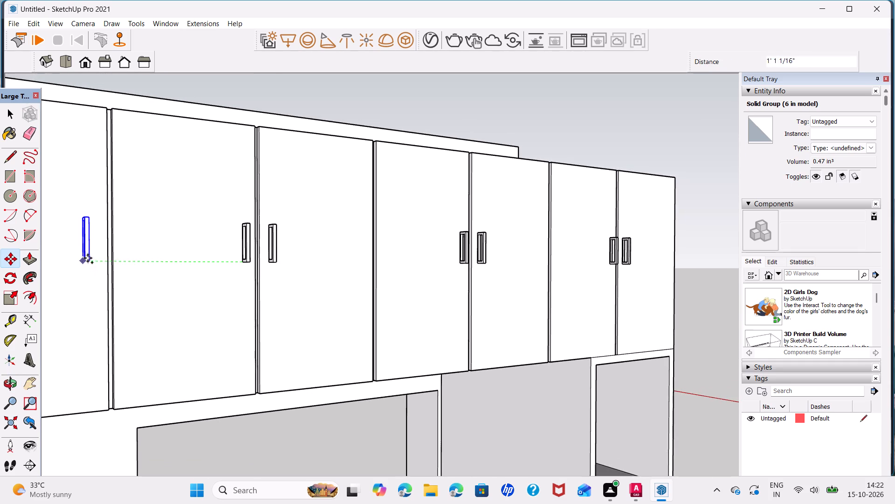
scroll(105, 263, "down", 2)
middle_click_drag(115, 269, 34, 260)
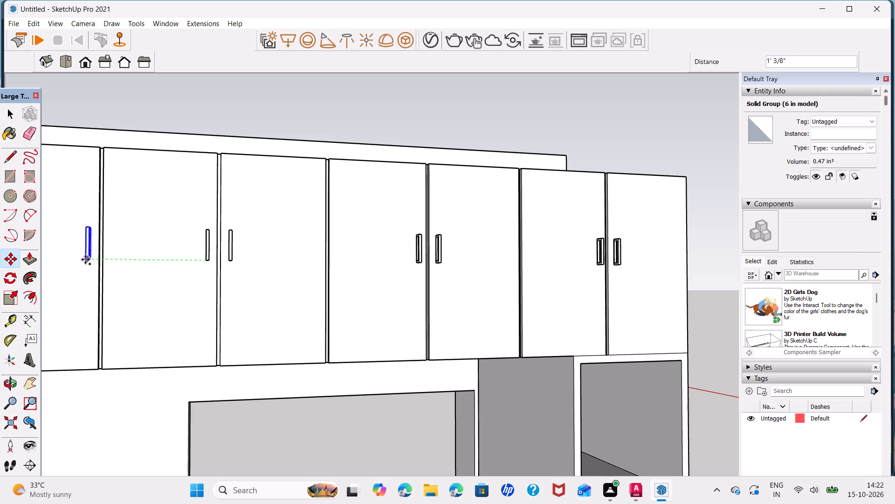
left_click(84, 259)
key("space")
On the adjoining wall, copy the upper door handle nearest the corner about 1' 2 3/8" onto the corner upper door.
scroll(207, 263, "down", 7)
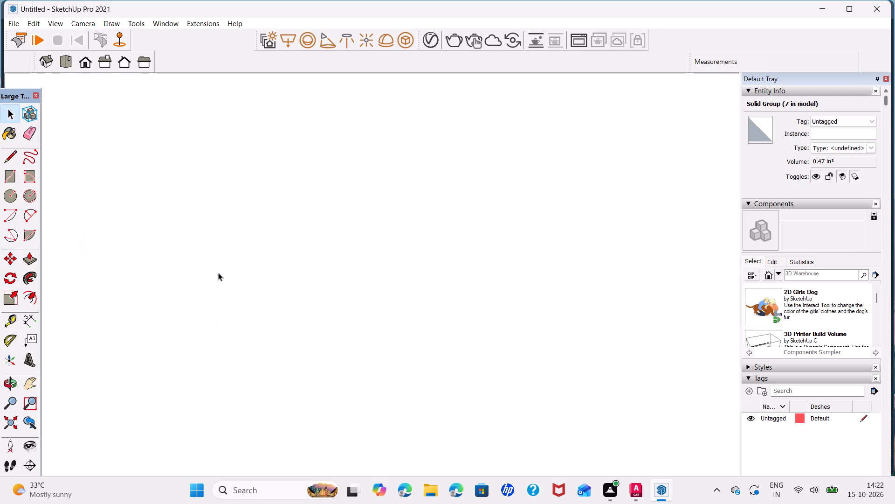
left_click(12, 417)
scroll(320, 298, "down", 6)
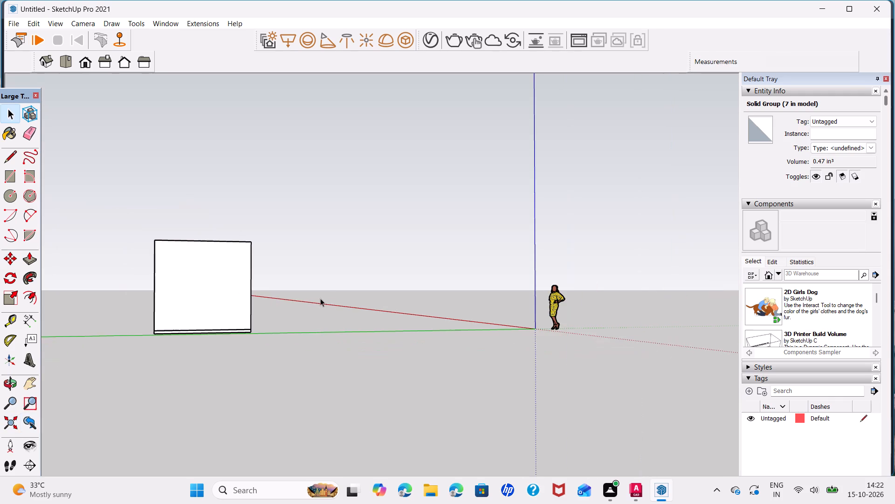
middle_click_drag(334, 286, 0, 341)
scroll(363, 252, "up", 12)
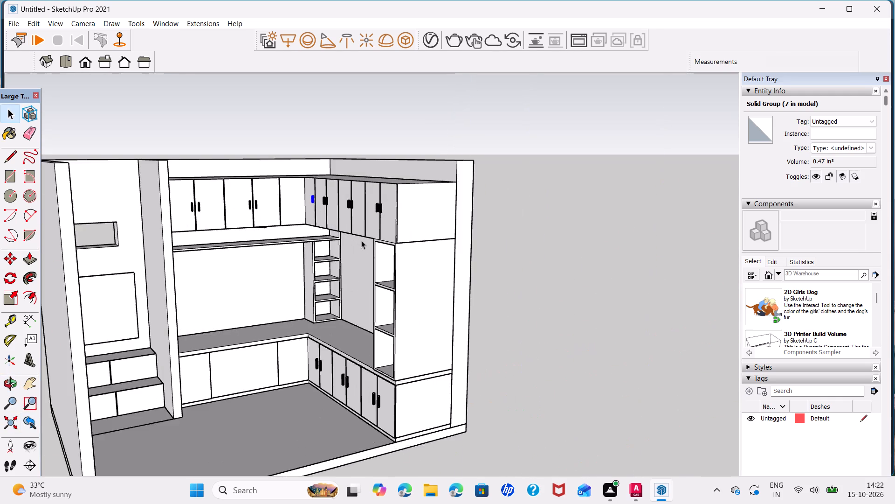
scroll(361, 240, "up", 1)
middle_click_drag(372, 238, 332, 249)
scroll(263, 207, "up", 6)
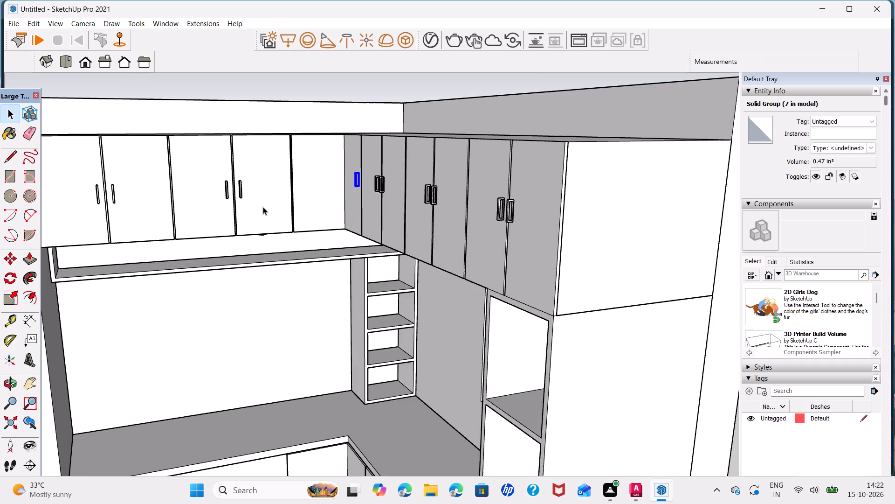
middle_click_drag(301, 211, 255, 205)
scroll(251, 188, "up", 6)
left_click(248, 187)
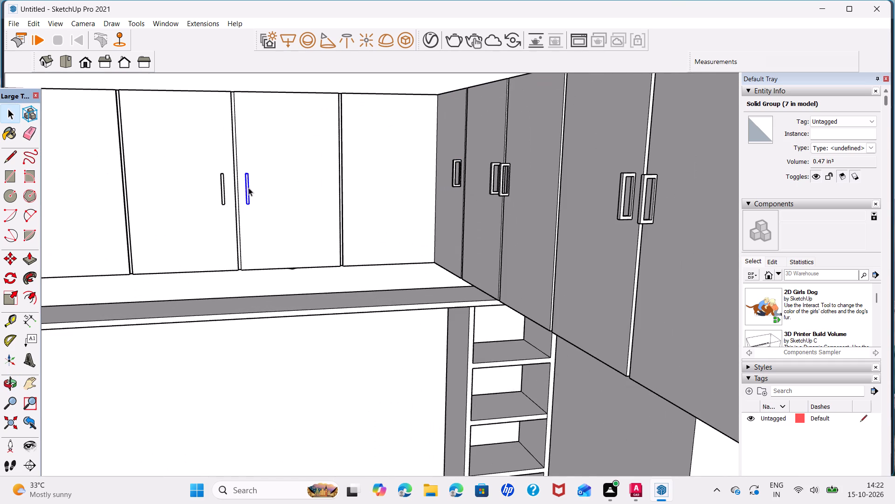
scroll(254, 207, "up", 4)
middle_click_drag(272, 199, 193, 212)
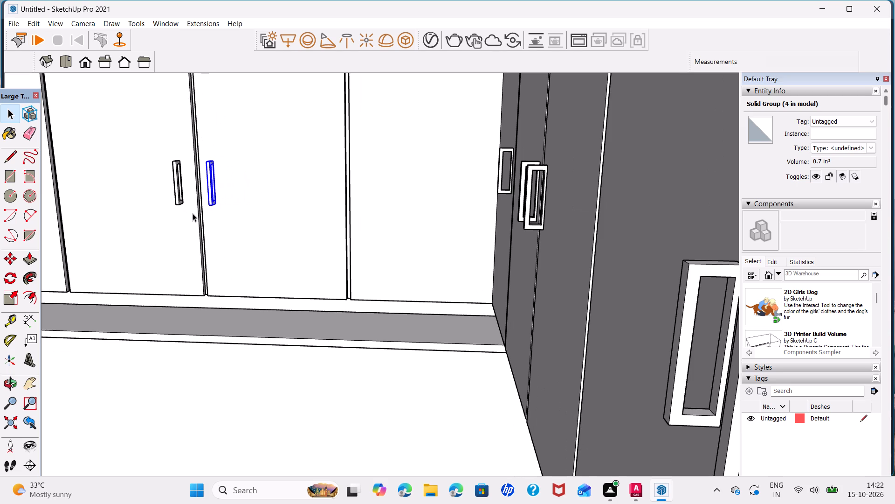
key("m")
left_click(221, 203)
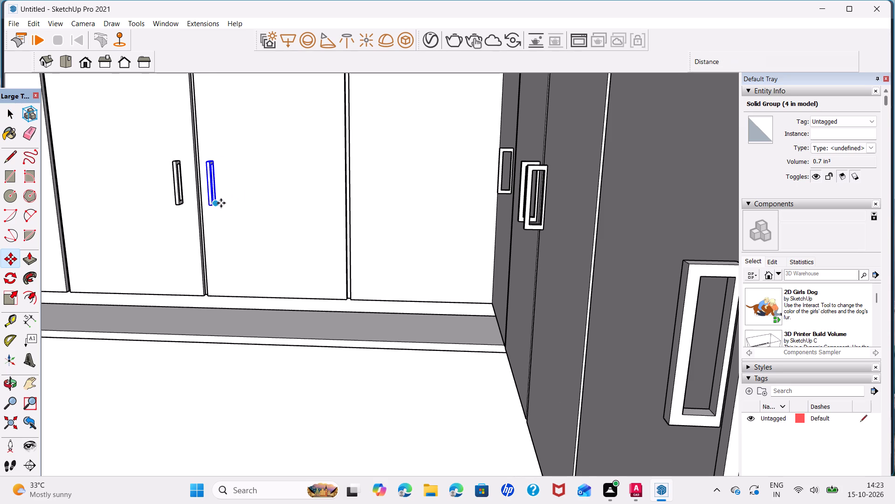
left_click(364, 204)
key("space")
scroll(376, 232, "down", 8)
middle_click_drag(397, 271, 404, 287)
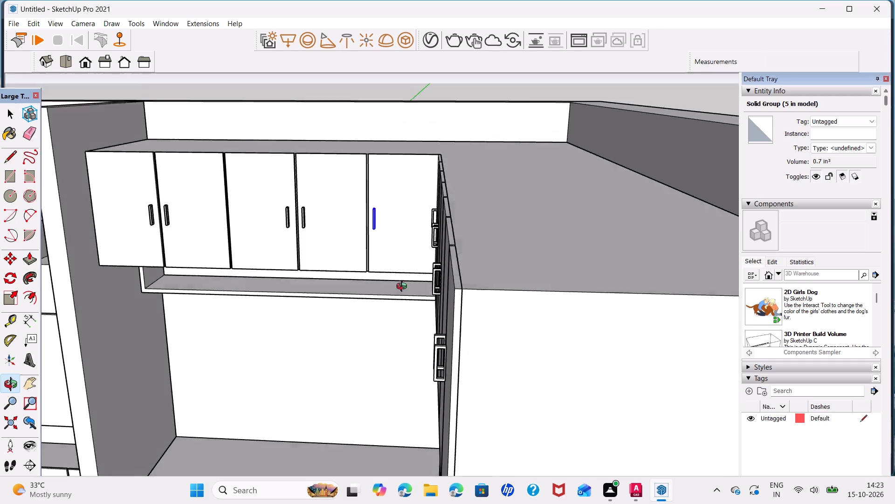
middle_click_drag(404, 287, 620, 252)
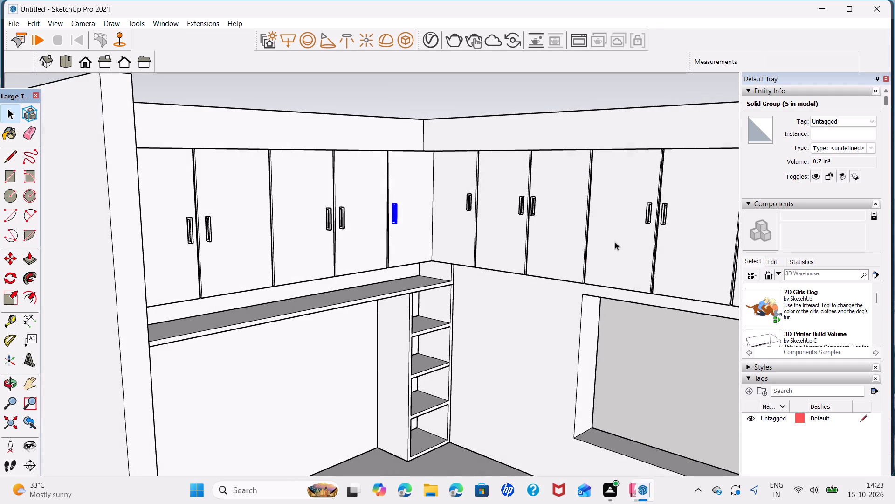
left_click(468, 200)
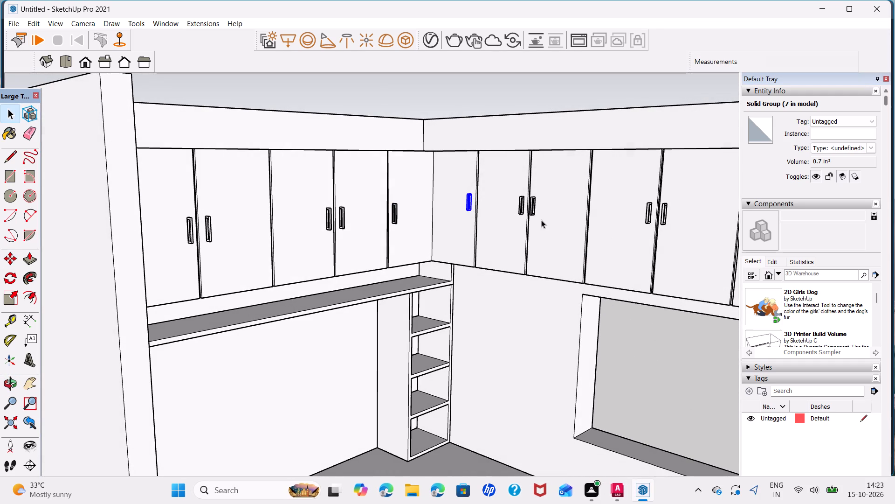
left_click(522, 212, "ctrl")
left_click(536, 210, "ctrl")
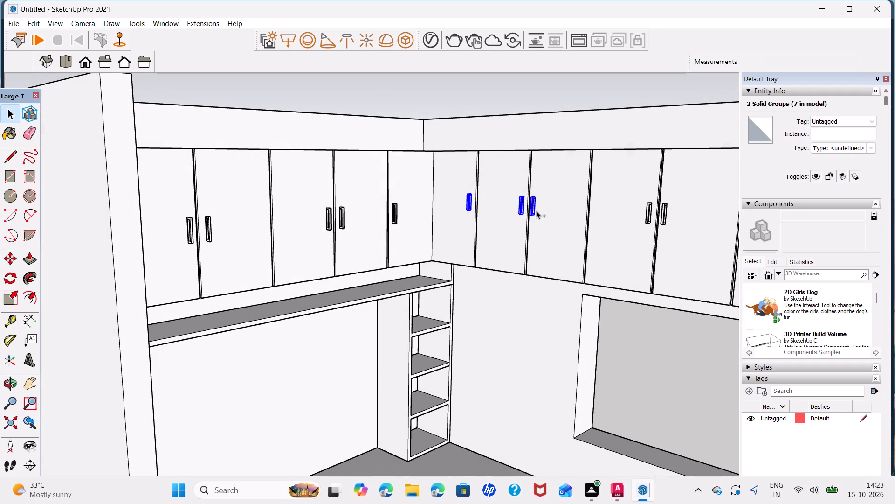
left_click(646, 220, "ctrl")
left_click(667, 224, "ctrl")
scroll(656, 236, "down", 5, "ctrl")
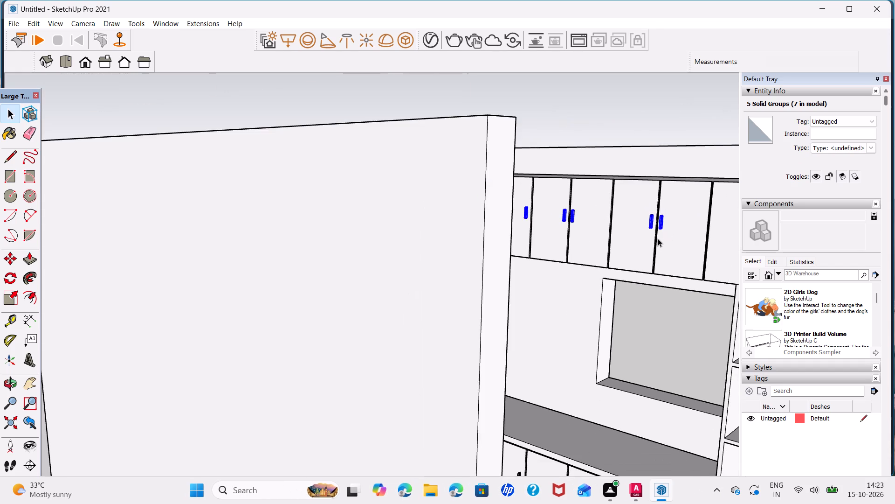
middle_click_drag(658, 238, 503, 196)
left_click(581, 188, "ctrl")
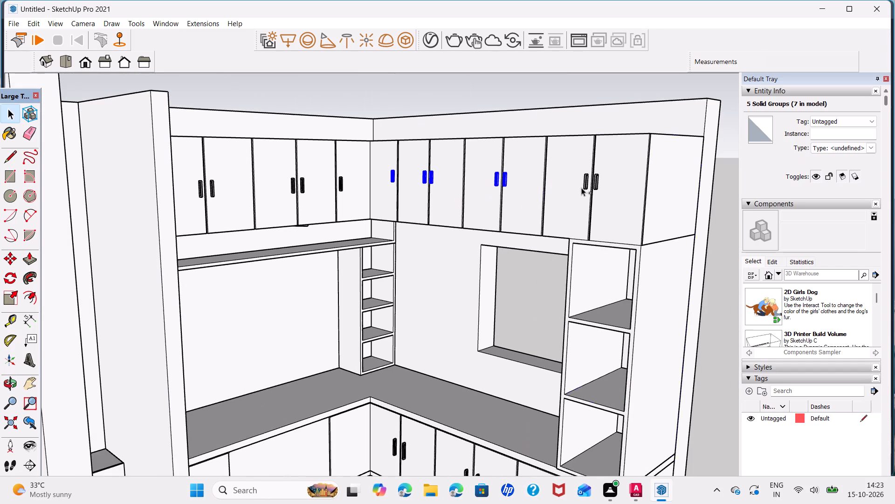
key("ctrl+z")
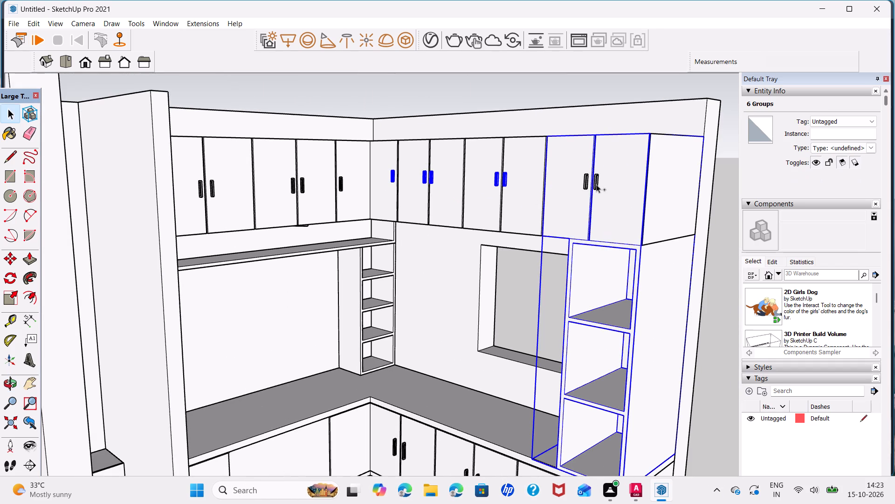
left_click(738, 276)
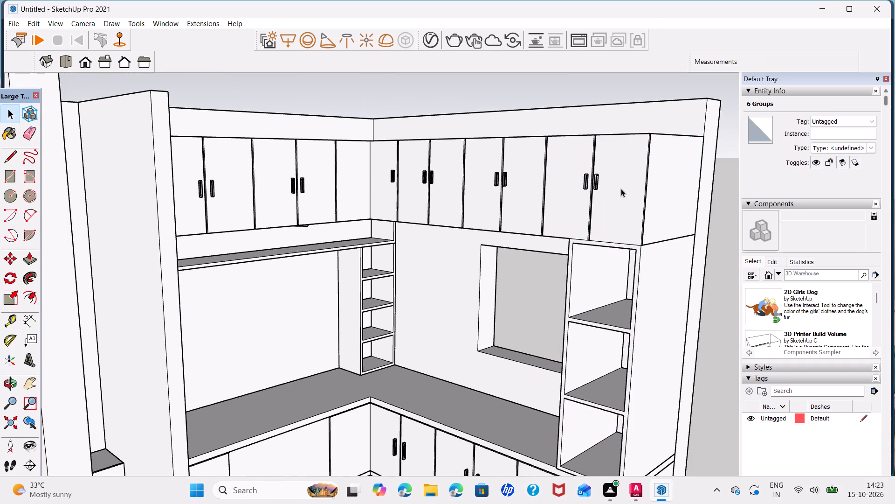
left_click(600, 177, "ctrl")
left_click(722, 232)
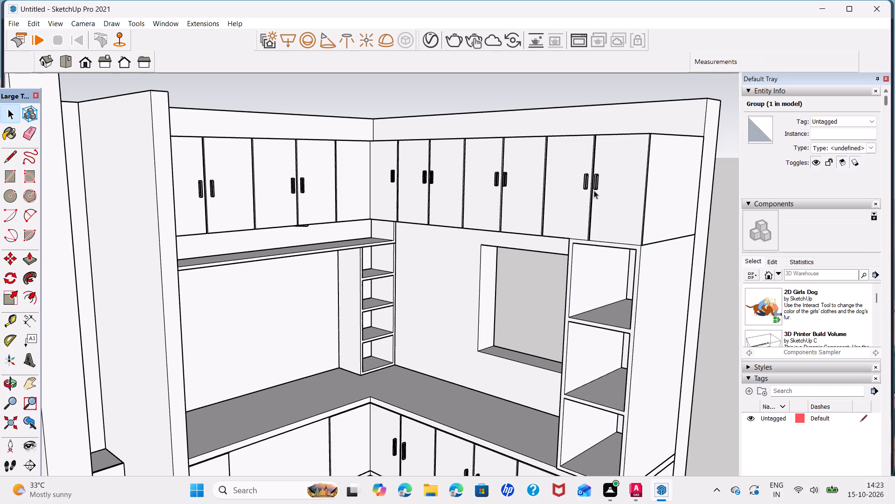
Move all seven upper door handles on the window wall together about 1 13/16" down the door faces.
scroll(592, 189, "up", 3)
left_click(595, 187)
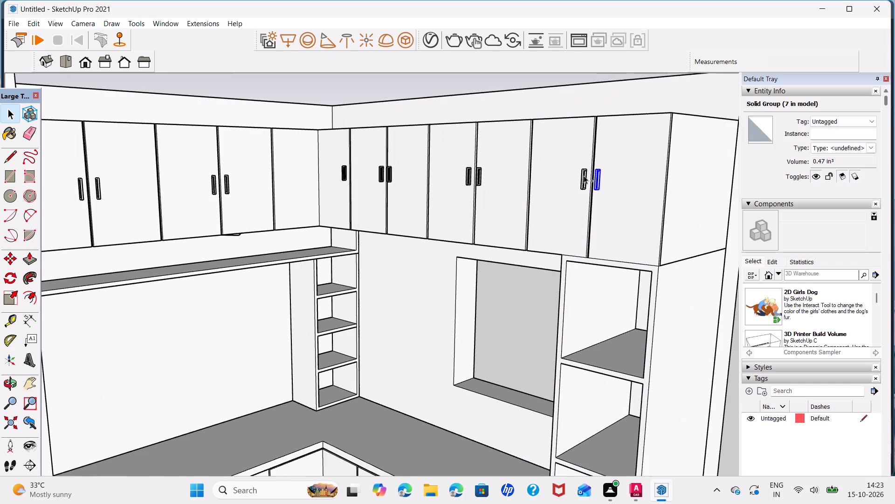
left_click(584, 175, "ctrl")
left_click(477, 180, "ctrl")
left_click(465, 179, "ctrl")
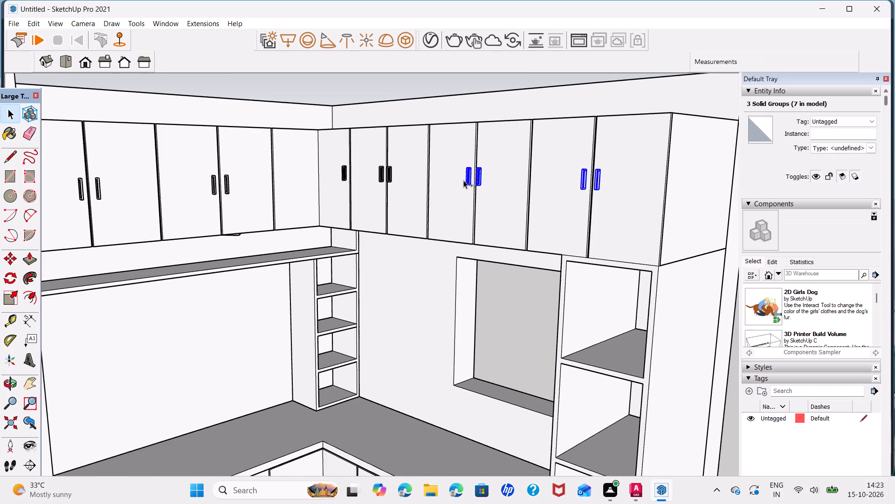
left_click(382, 174, "ctrl")
left_click(390, 177, "ctrl")
left_click(344, 175, "ctrl")
key("m")
scroll(603, 191, "up", 5)
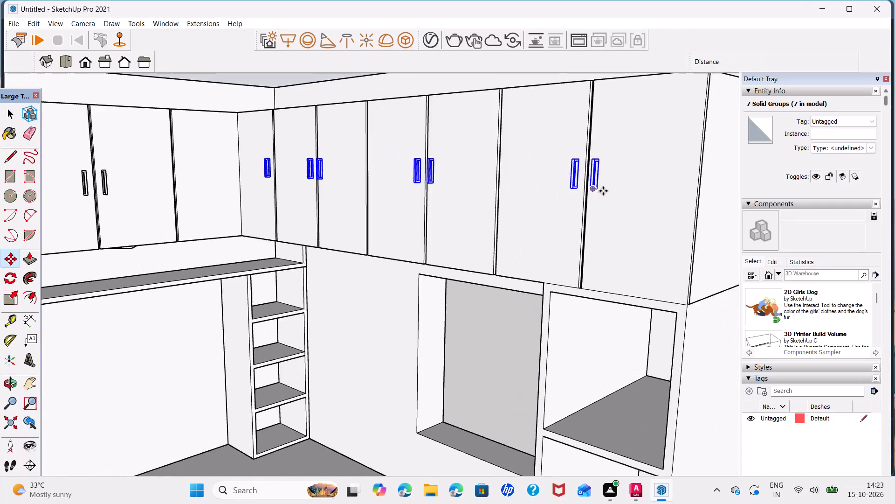
scroll(602, 189, "up", 5)
left_click(597, 188)
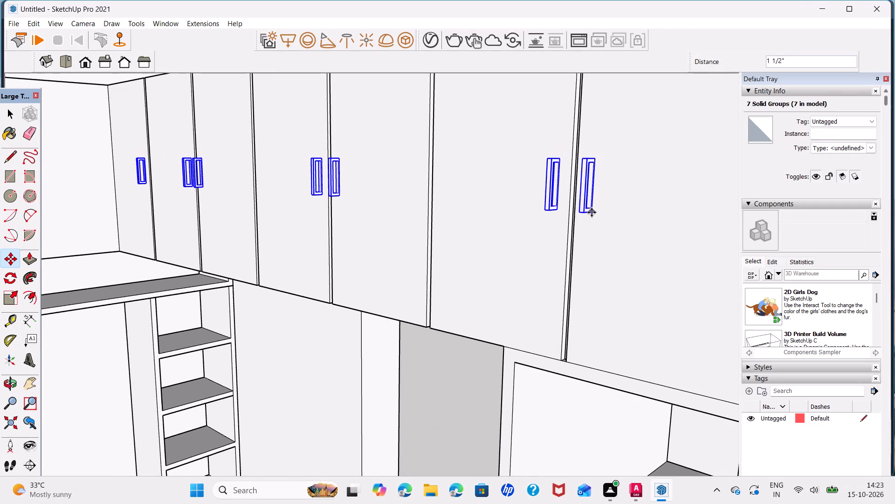
scroll(592, 216, "down", 6)
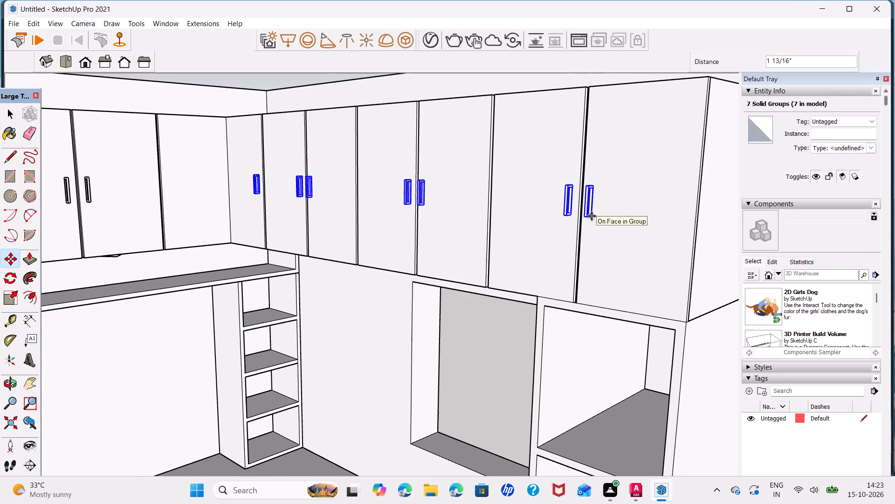
left_click(592, 216)
key("space")
scroll(620, 244, "down", 8)
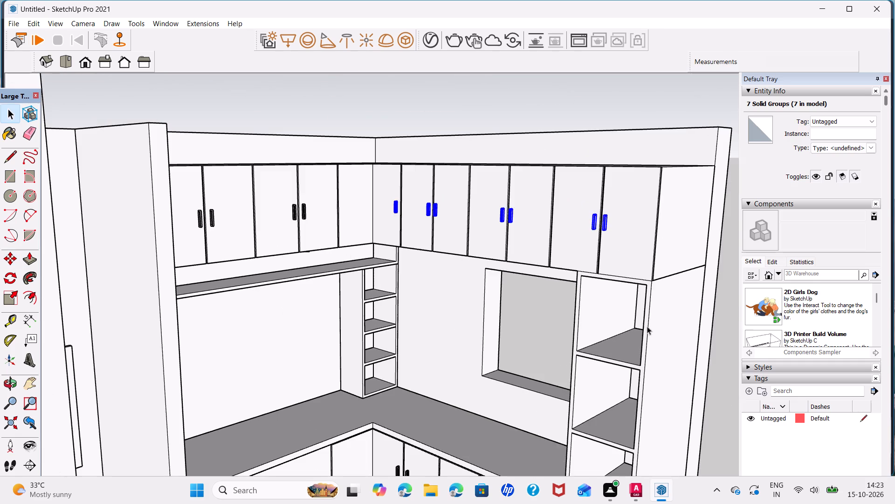
middle_click_drag(708, 334, 535, 361)
left_click(640, 82)
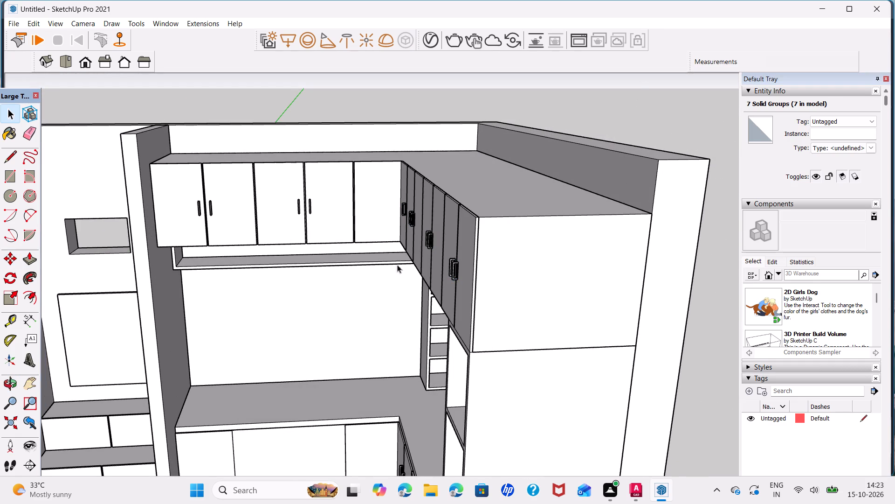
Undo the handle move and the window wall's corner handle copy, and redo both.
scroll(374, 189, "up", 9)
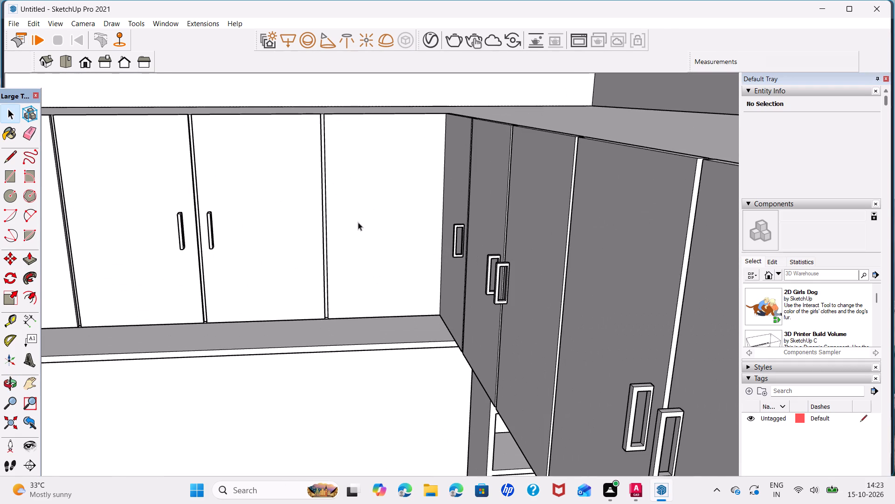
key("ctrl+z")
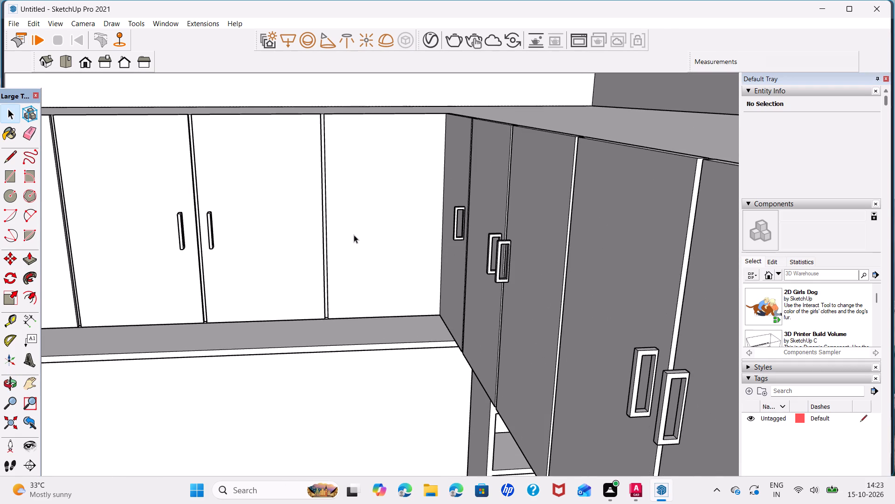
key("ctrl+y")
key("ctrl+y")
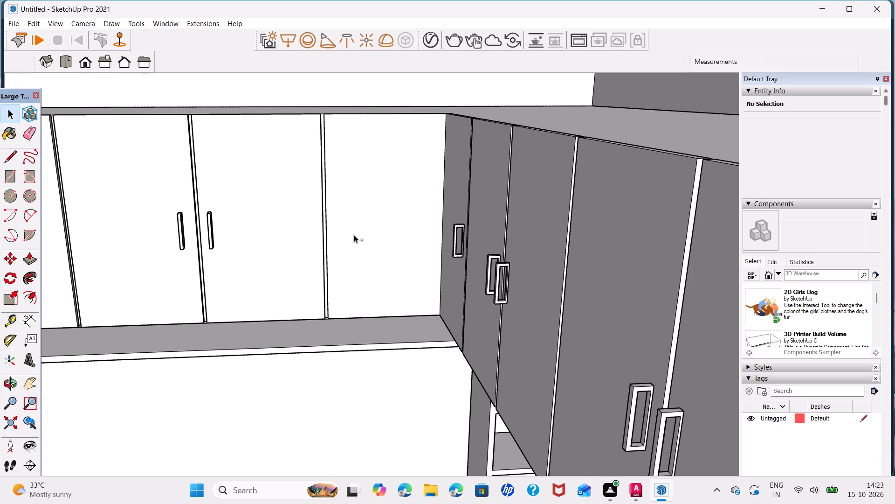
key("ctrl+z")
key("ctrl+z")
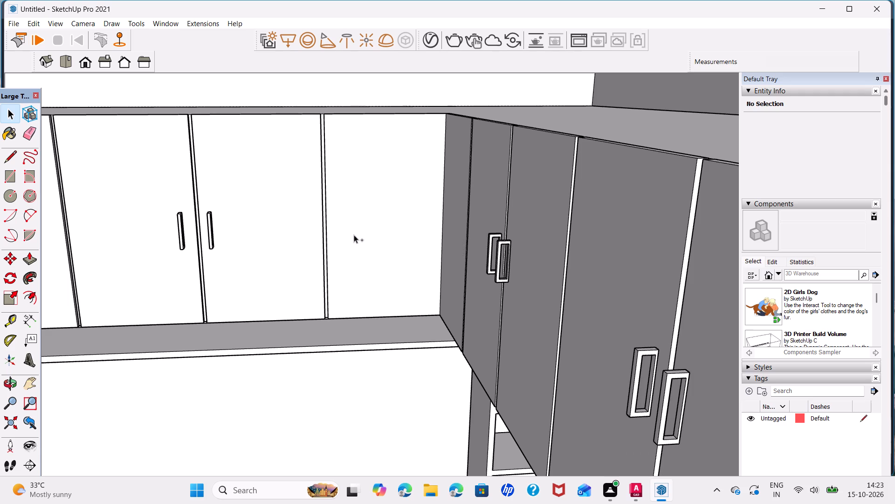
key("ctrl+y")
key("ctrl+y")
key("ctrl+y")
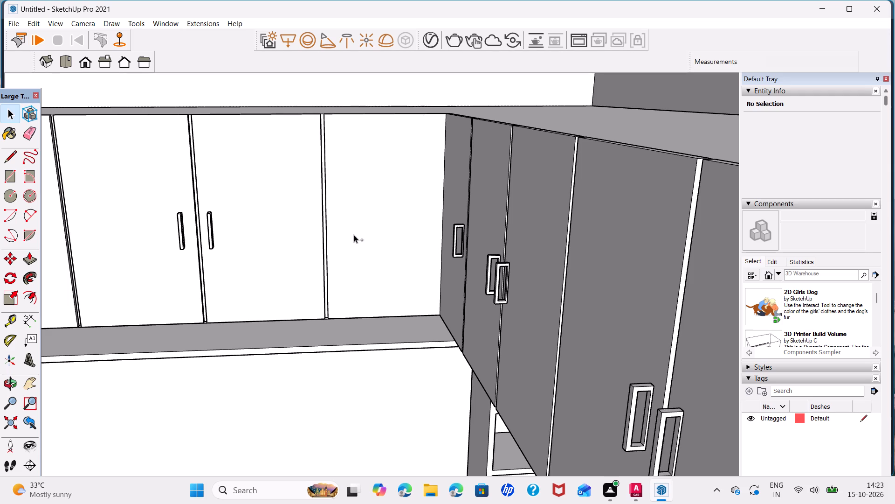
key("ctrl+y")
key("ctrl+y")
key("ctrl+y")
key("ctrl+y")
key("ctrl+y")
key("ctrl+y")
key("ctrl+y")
On the wall with the long open shelf, copy the upper door handle nearest the corner about 1' 2 11/16" onto the corner door.
scroll(365, 225, "down", 7)
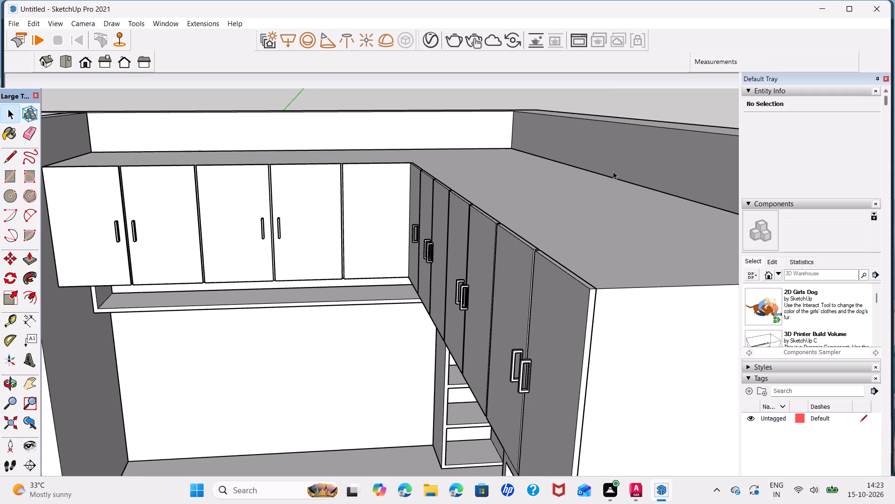
left_click(655, 107)
middle_click_drag(554, 255, 661, 153)
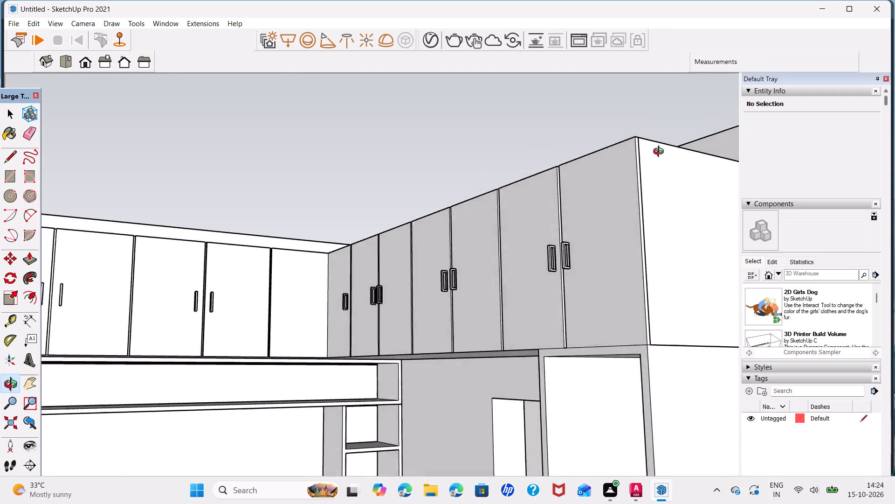
middle_click_drag(661, 153, 667, 161)
scroll(220, 277, "up", 6)
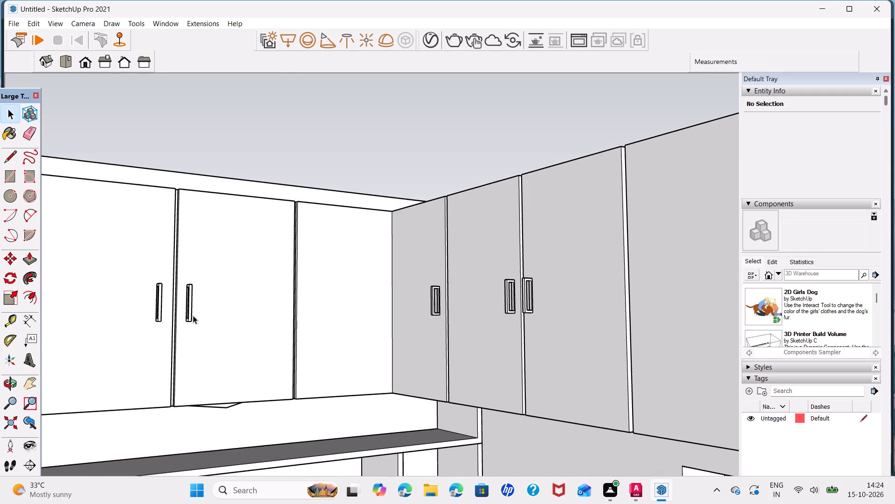
left_click(191, 315)
key("m")
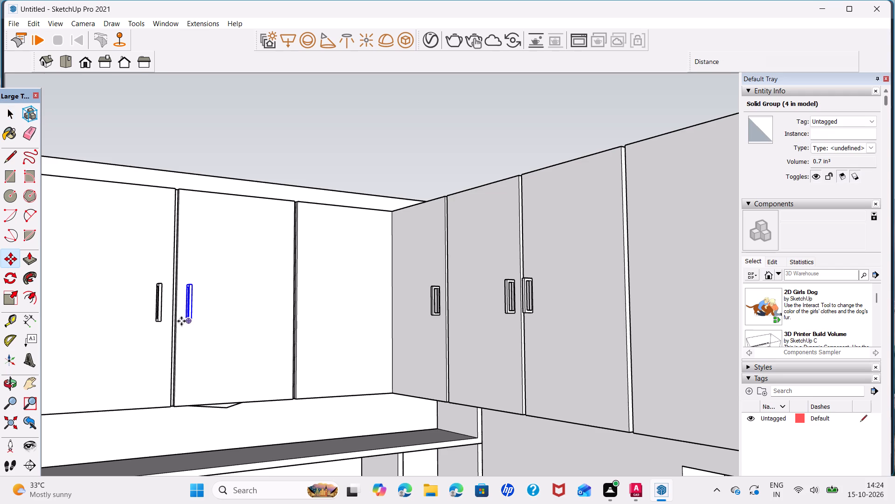
scroll(181, 321, "up", 6)
left_click(186, 322)
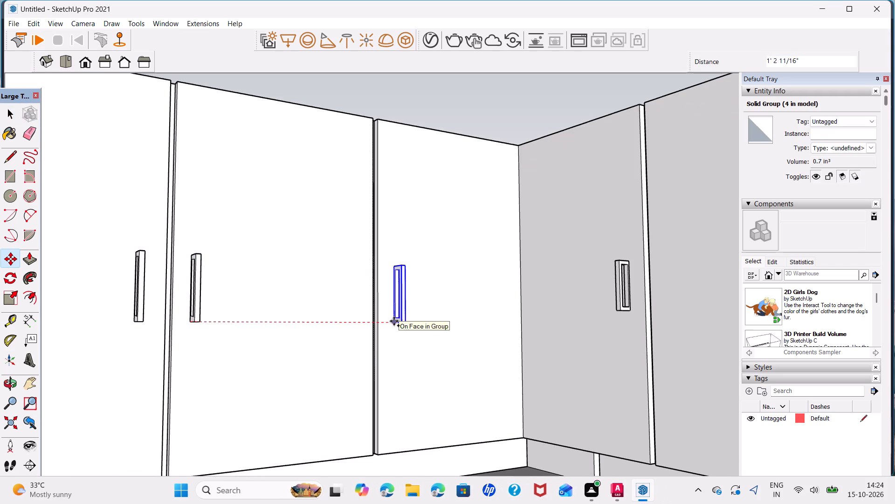
left_click(394, 322)
key("space")
scroll(410, 350, "down", 8)
middle_click_drag(461, 361, 335, 352)
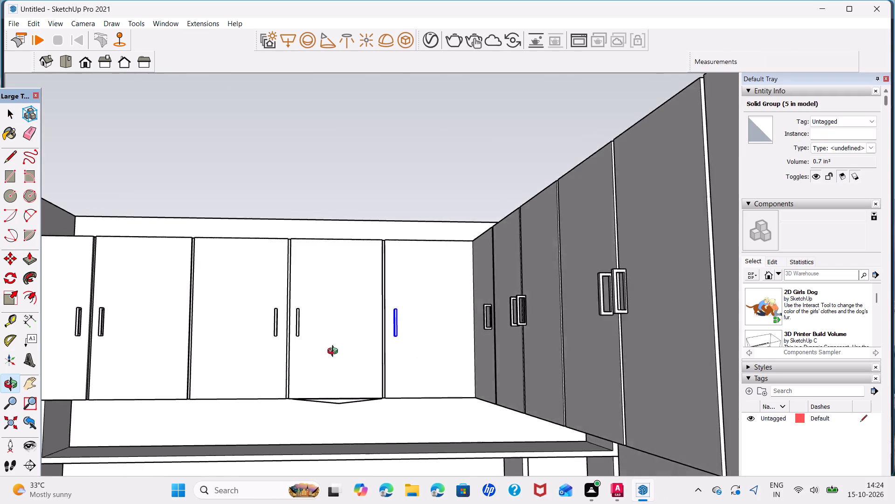
middle_click_drag(335, 352, 320, 359)
scroll(397, 354, "down", 7)
left_click(470, 197)
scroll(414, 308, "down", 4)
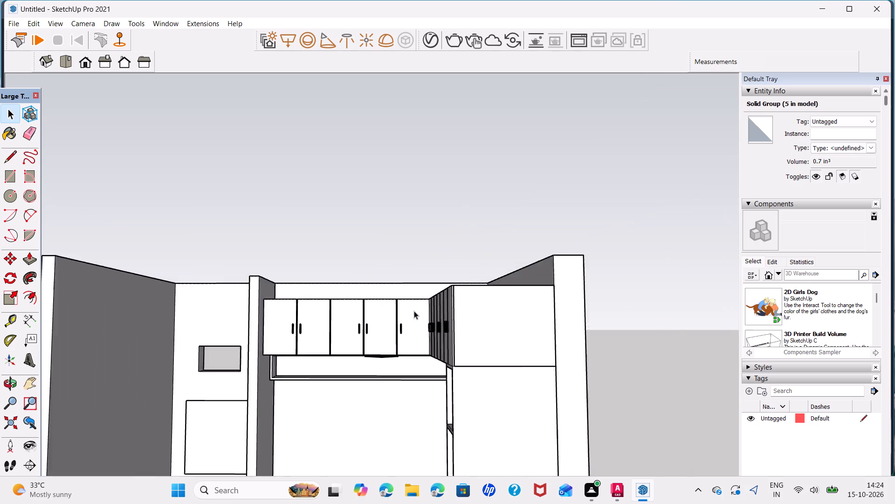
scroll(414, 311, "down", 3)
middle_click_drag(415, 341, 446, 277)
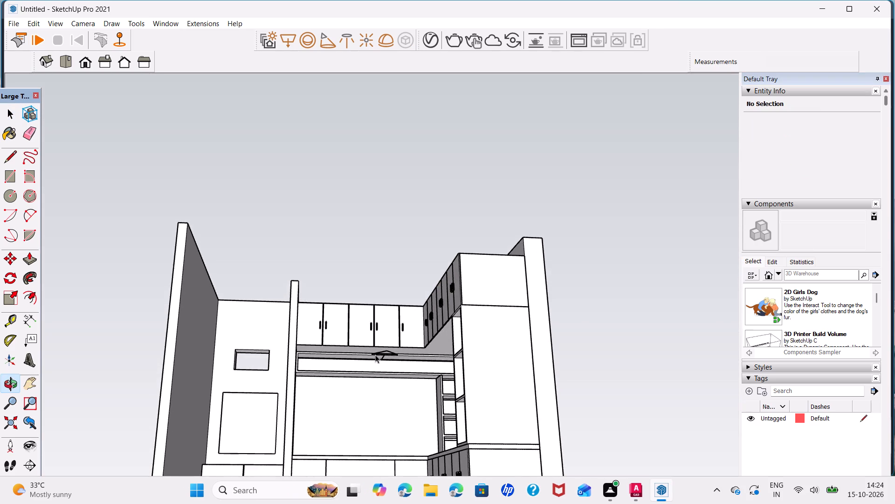
Open the V-Ray Asset Editor and set the Rectangle Light's intensity to 72.1.
scroll(370, 358, "up", 5)
middle_click_drag(498, 403, 481, 405)
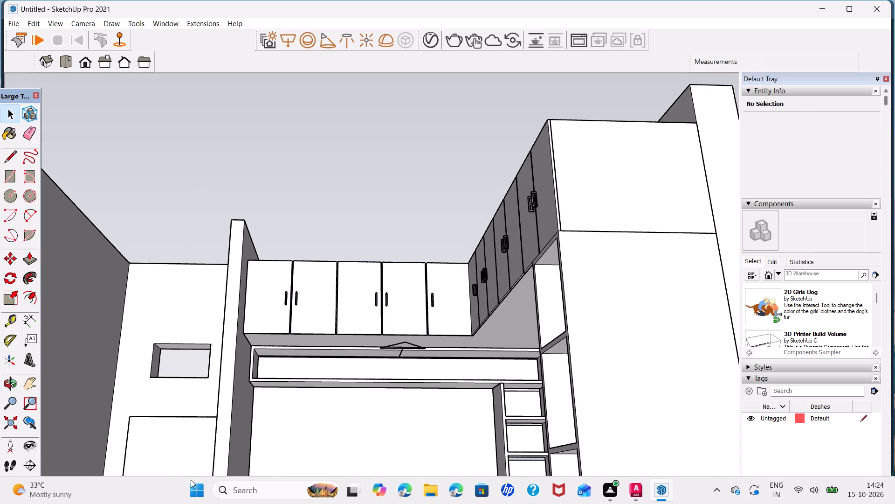
left_click(427, 42)
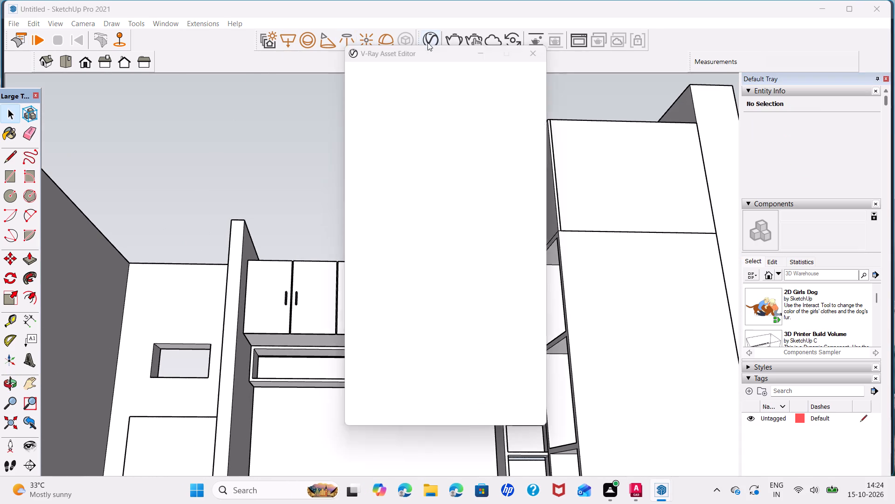
left_click(549, 247)
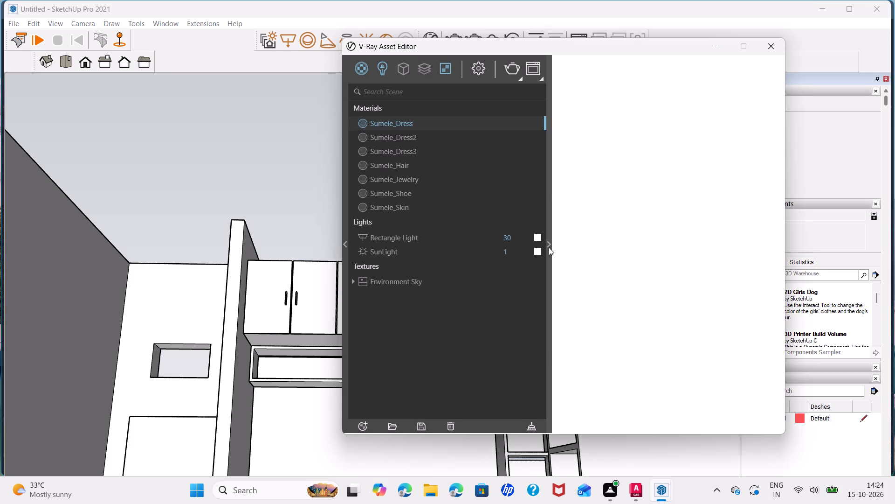
left_click(513, 240)
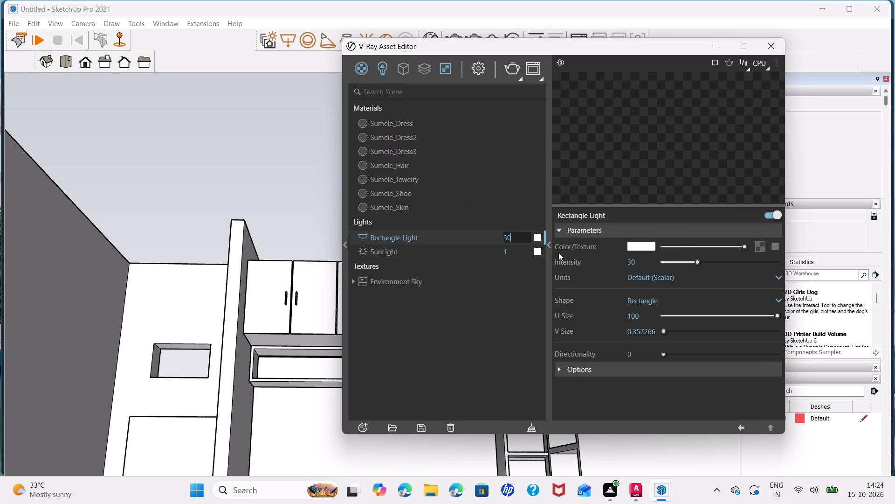
left_click(725, 259)
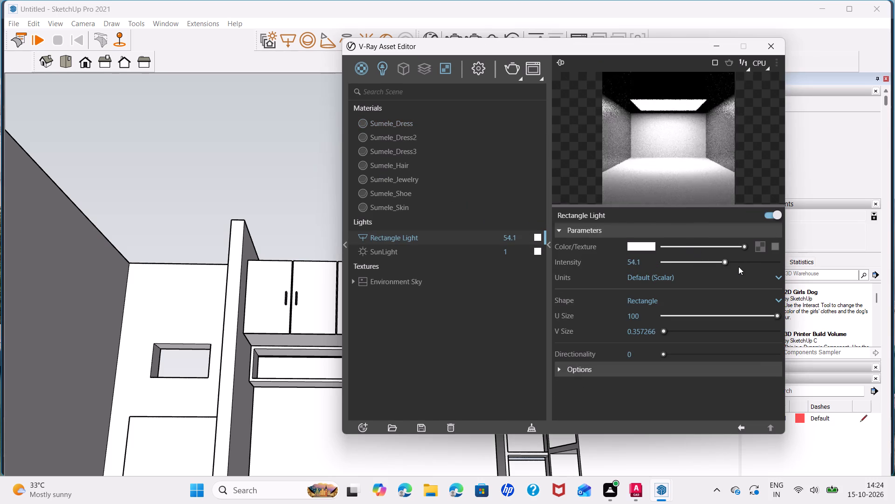
left_click(746, 261)
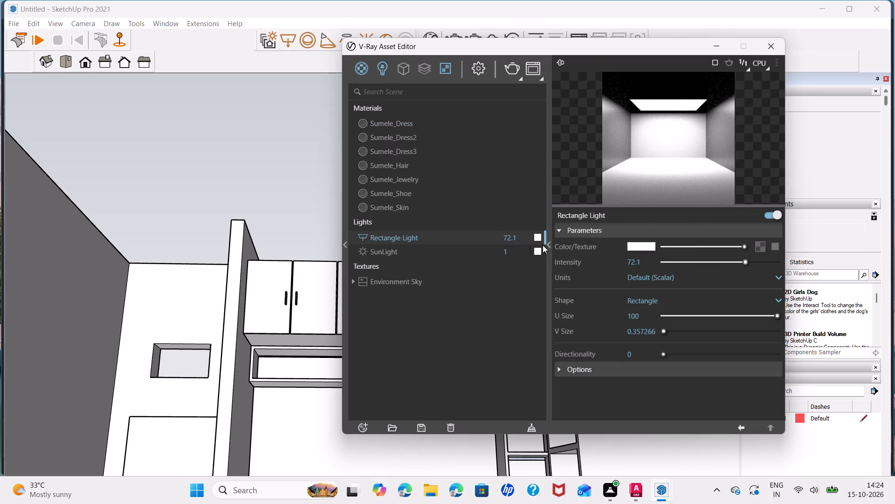
Change the Rectangle Light's colour to a warm pale yellow, about R 0.925, G 0.896, B 0.567.
left_click(540, 239)
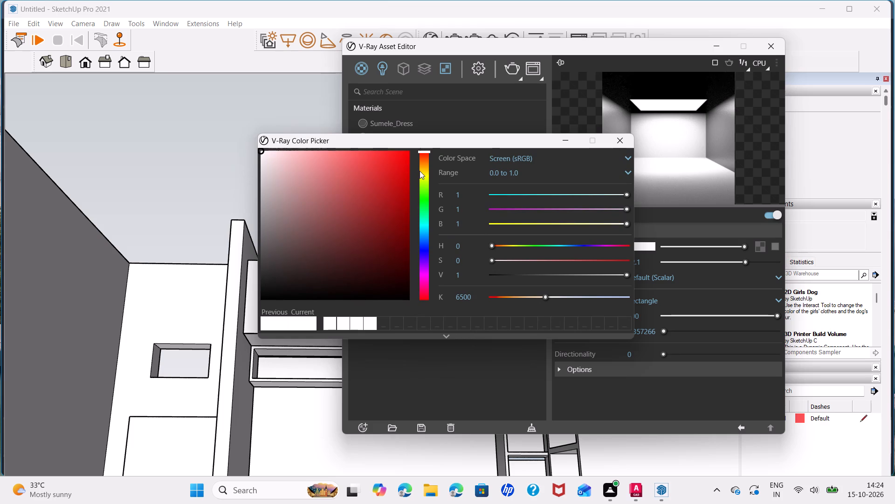
left_click(423, 174)
left_click(318, 162)
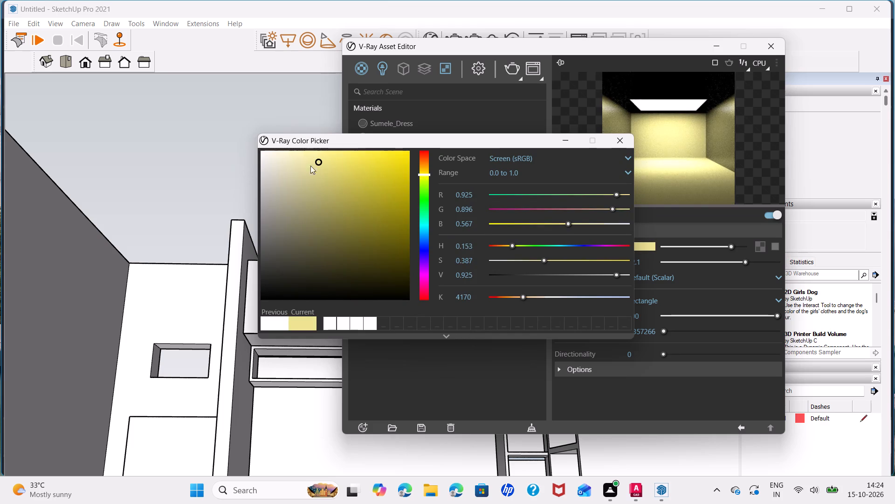
left_click(613, 142)
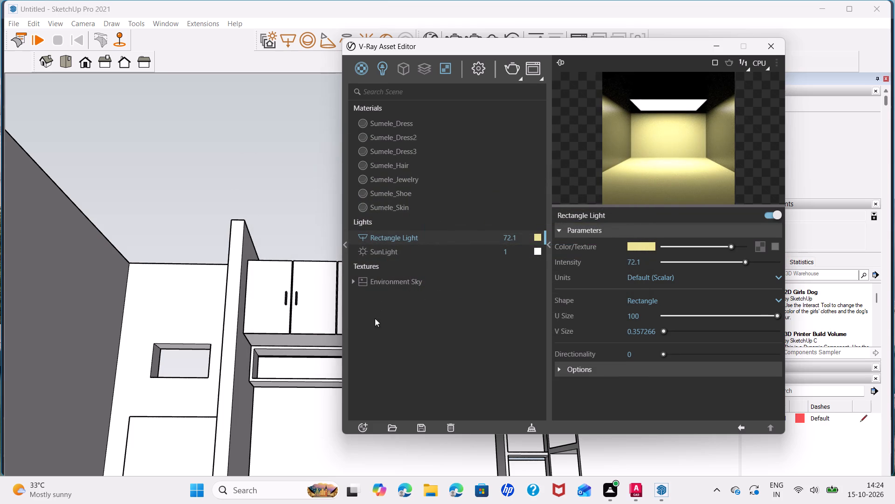
Create an Emissive material and set its colour to pale yellow, about R 0.934, G 0.956, B 0.75.
left_click(370, 425)
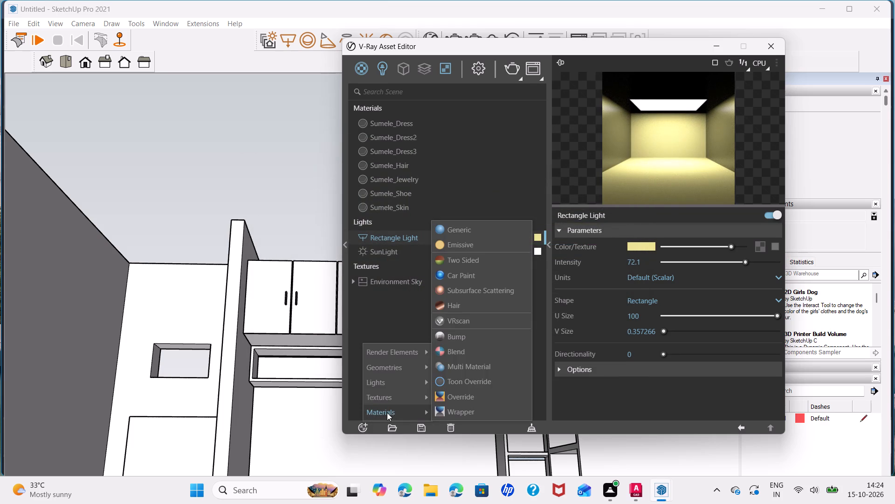
left_click(387, 413)
left_click(493, 240)
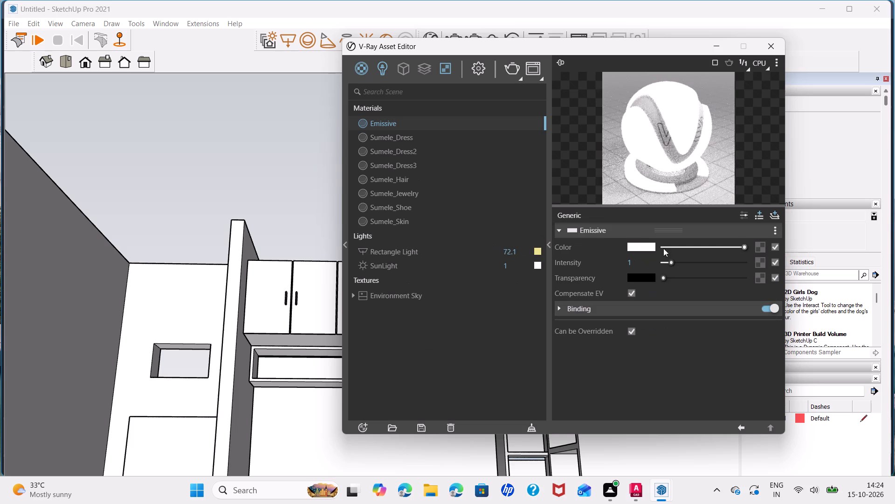
left_click(640, 247)
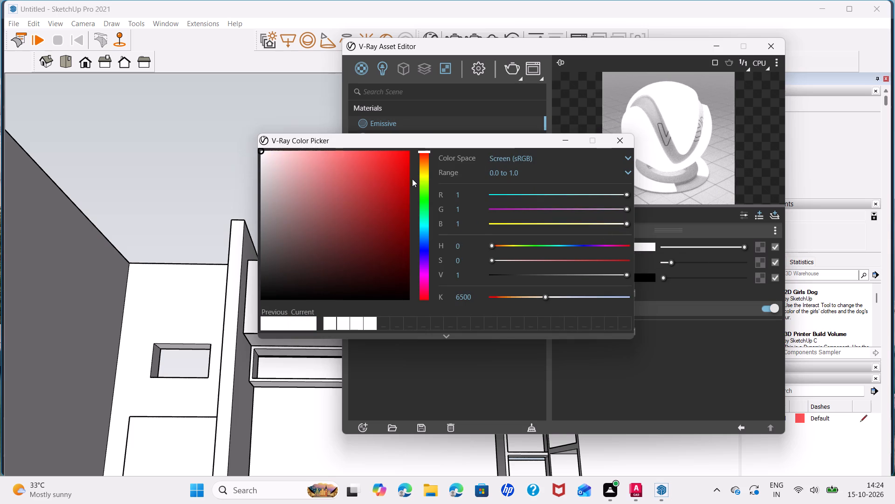
left_click(428, 178)
left_click(327, 179)
left_click(342, 164)
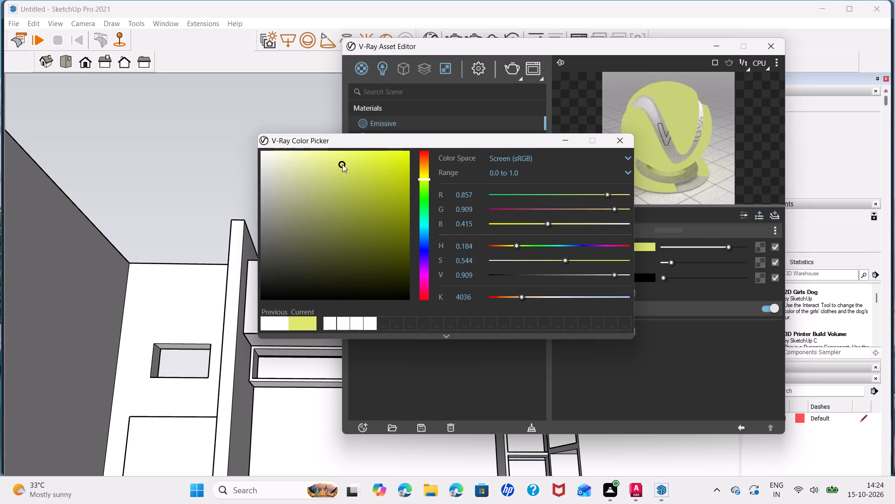
left_click(329, 157)
left_click(315, 159)
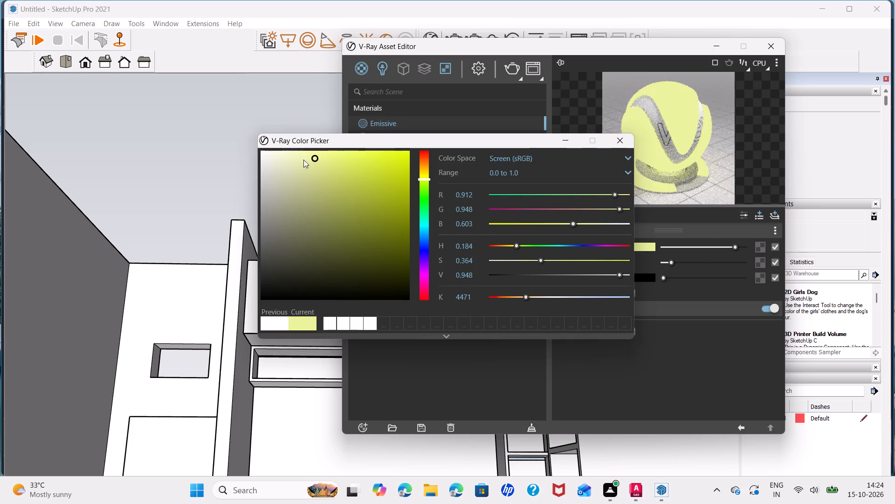
left_click(321, 153)
left_click(309, 156)
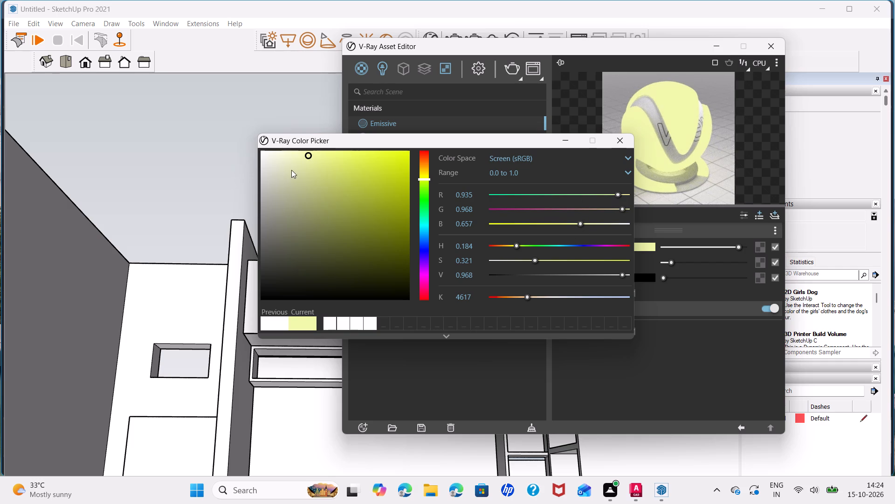
left_click(303, 159)
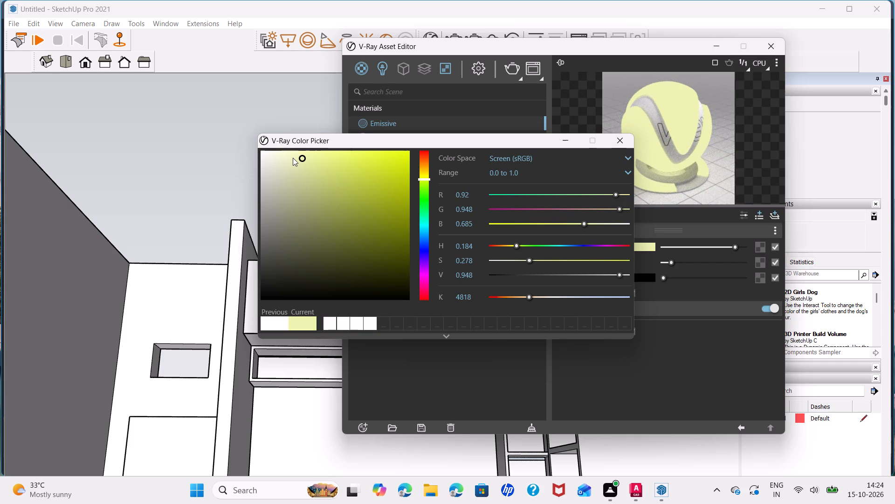
left_click(293, 158)
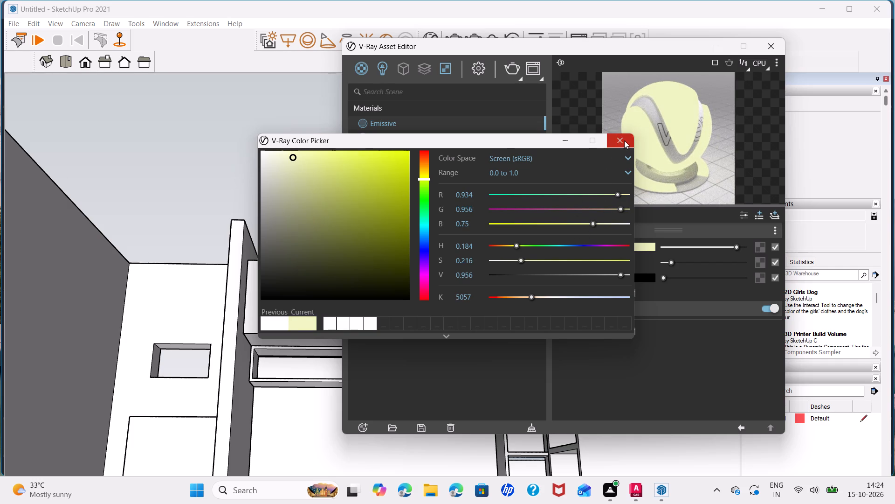
left_click(624, 140)
Set the Emissive material's intensity to 6.5 and close the V-Ray Asset Editor.
left_click(679, 259)
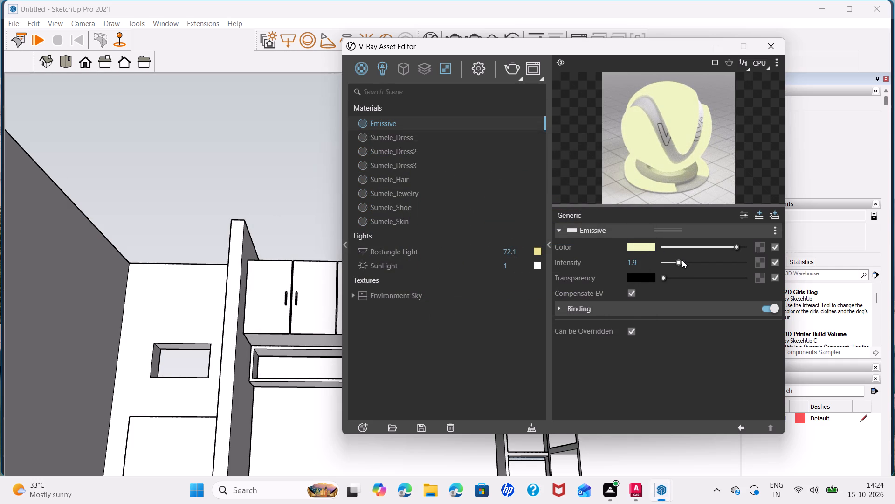
left_click(701, 260)
left_click(716, 261)
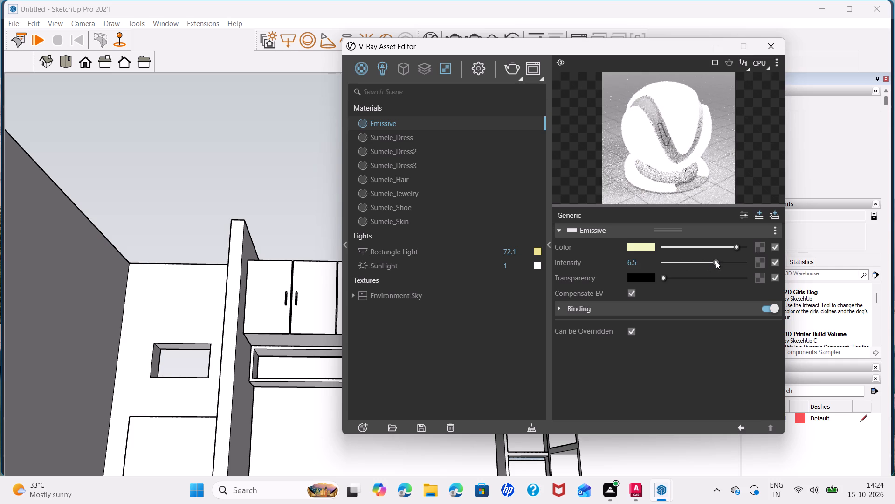
left_click(781, 44)
Paint the light strip in the top compartment of the narrow shelf column beside the large wall panel with the Emissive material.
scroll(788, 303, "down", 8)
scroll(818, 194, "down", 7)
scroll(821, 339, "down", 8)
scroll(811, 203, "down", 8)
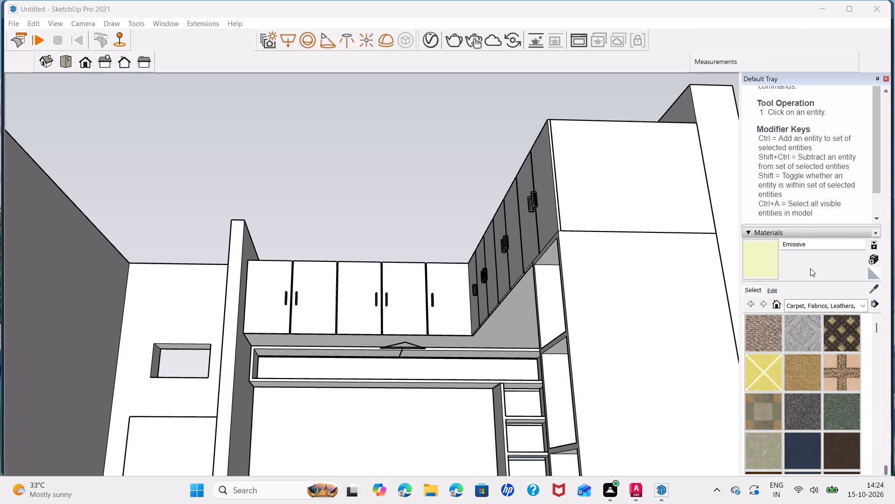
scroll(820, 311, "down", 5)
left_click(758, 258)
scroll(522, 388, "up", 6)
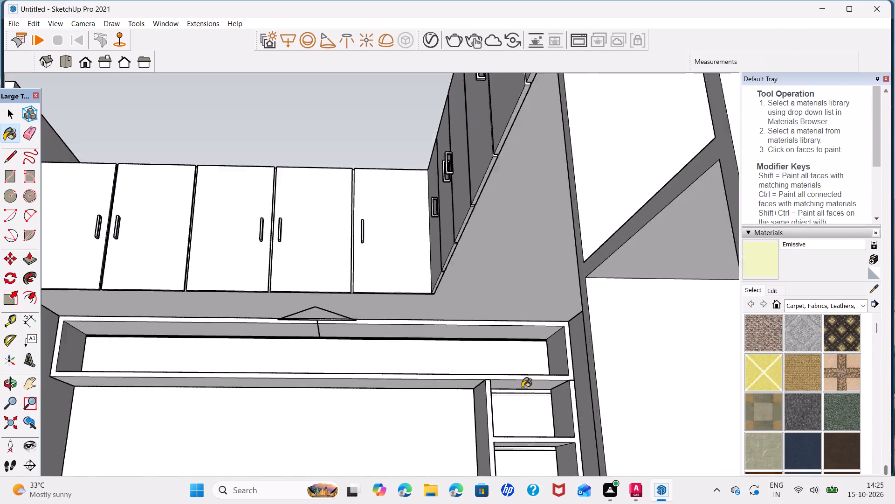
scroll(522, 388, "up", 6)
left_click(523, 396)
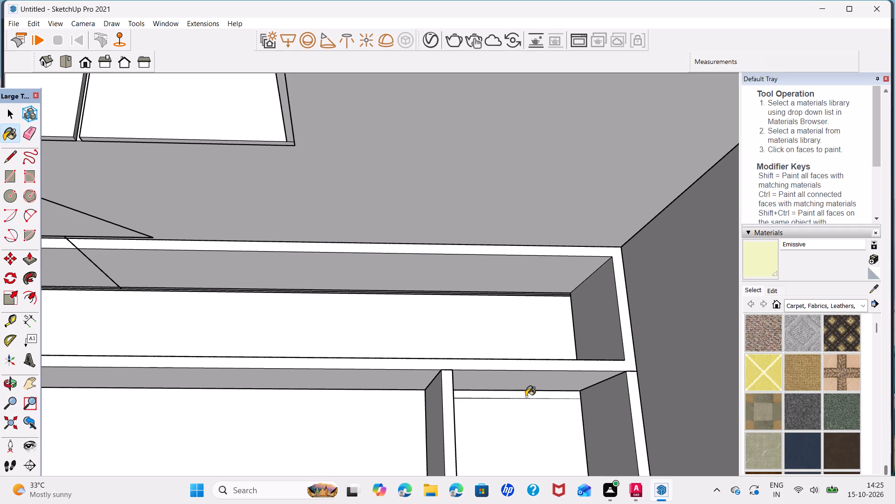
left_click(526, 396)
scroll(527, 396, "up", 5)
left_click(528, 395)
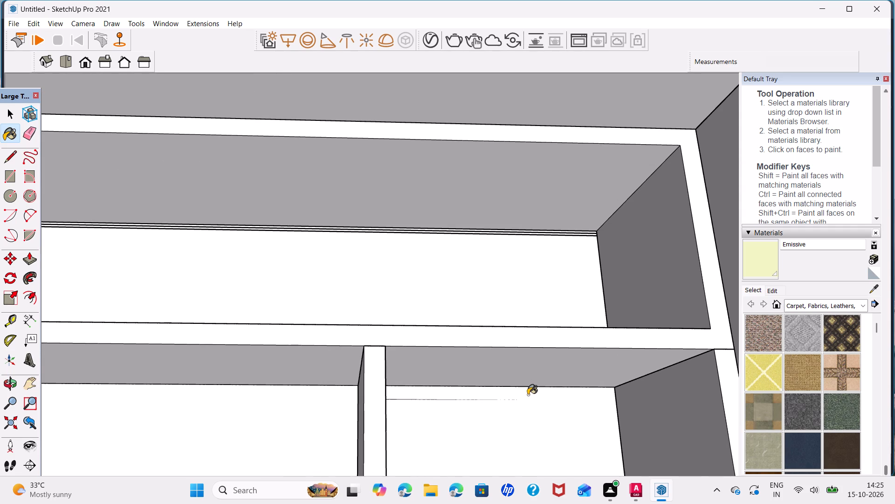
Paint the light strip in the second compartment of the narrow shelf column with the Emissive material.
scroll(528, 395, "down", 13)
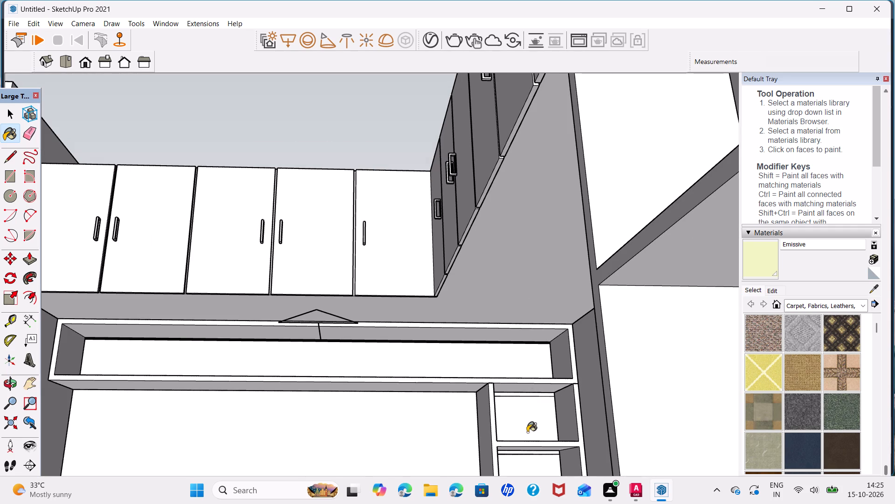
middle_click_drag(527, 432, 493, 301, "shift")
scroll(486, 318, "up", 6)
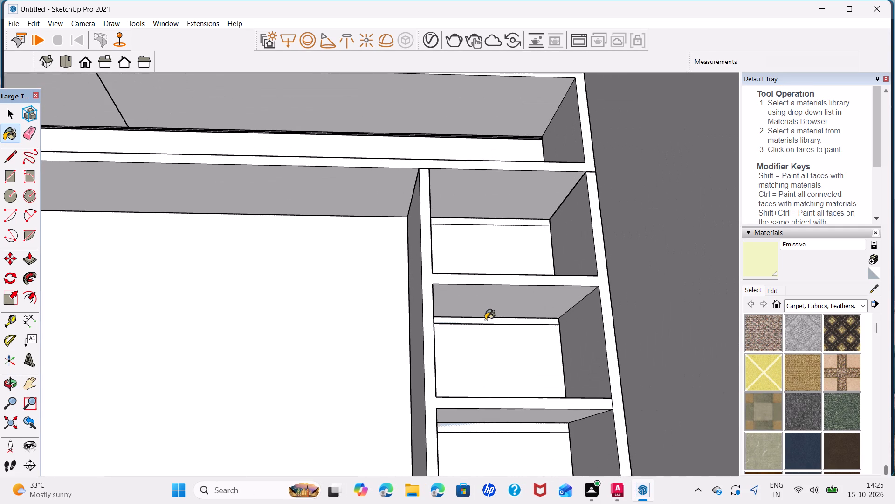
left_click(485, 321)
Paint the light strips in the third and bottom compartments of the narrow shelf column with the Emissive material.
scroll(487, 348, "down", 4)
middle_click_drag(492, 368, 488, 287, "shift")
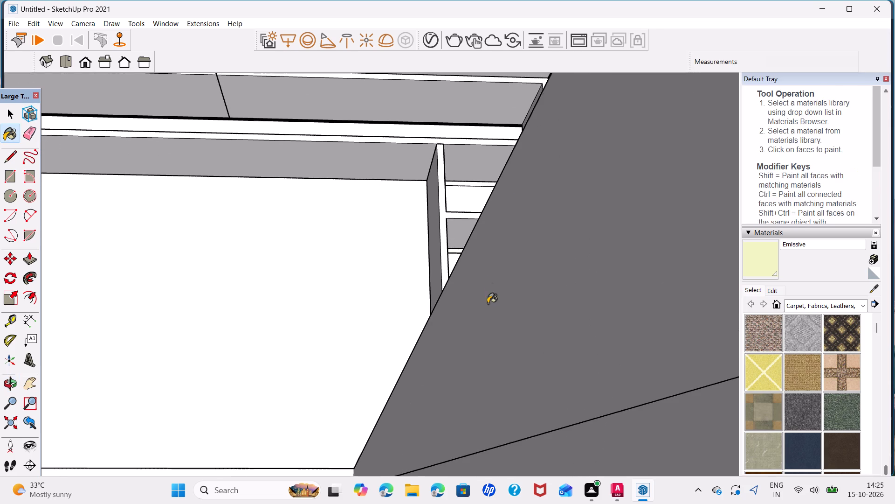
middle_click_drag(448, 261, 473, 336)
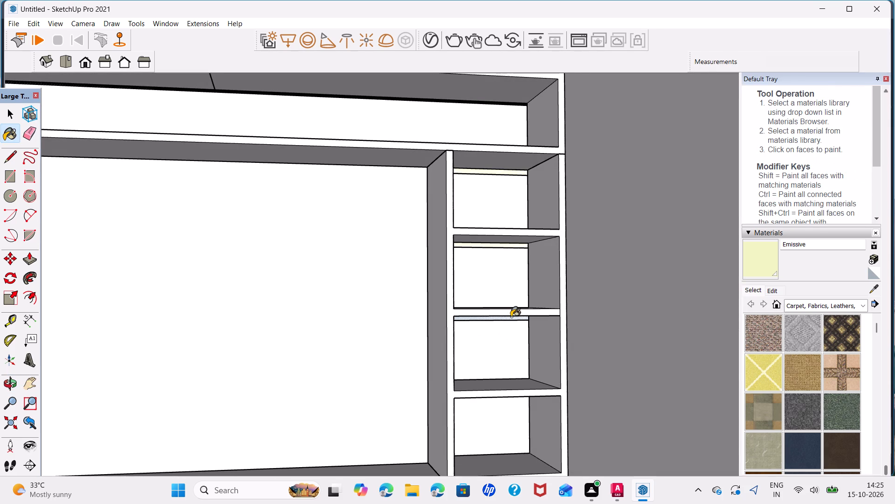
scroll(511, 317, "up", 4)
middle_click_drag(514, 319, 501, 307)
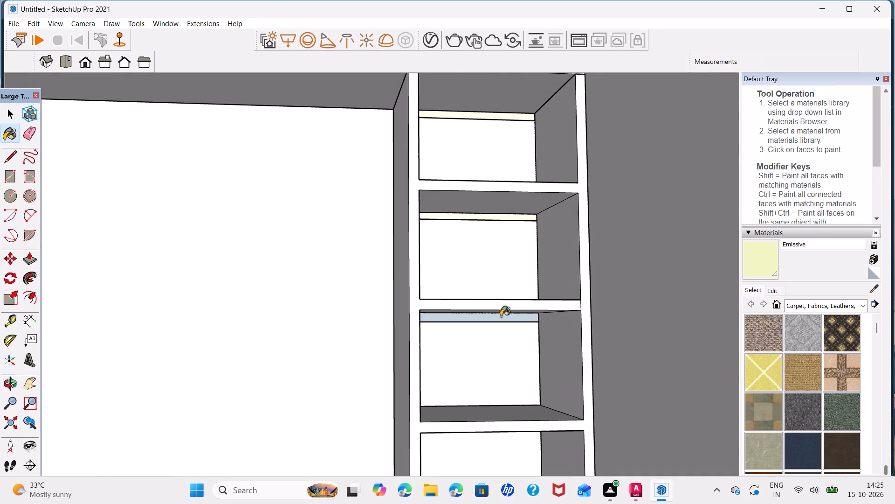
left_click(501, 317)
middle_click_drag(505, 356, 494, 259, "shift")
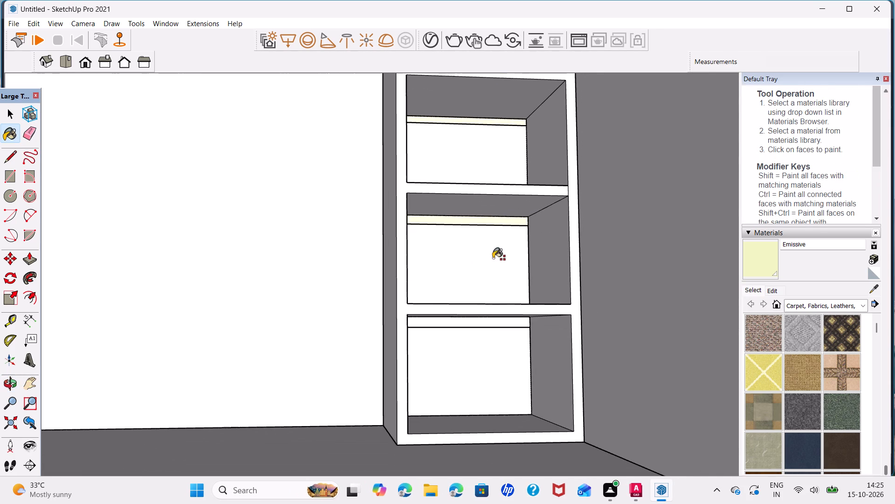
left_click(495, 322)
Paint the light strip in the top compartment of the open shelf unit beside the window opening with the Emissive material.
scroll(495, 322, "down", 14)
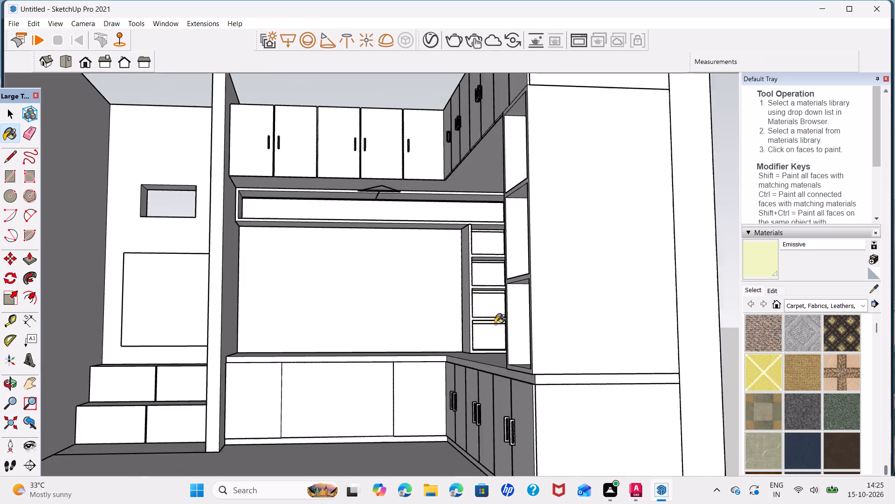
middle_click_drag(490, 363, 686, 352)
middle_click(709, 352)
middle_click_drag(603, 270, 621, 275)
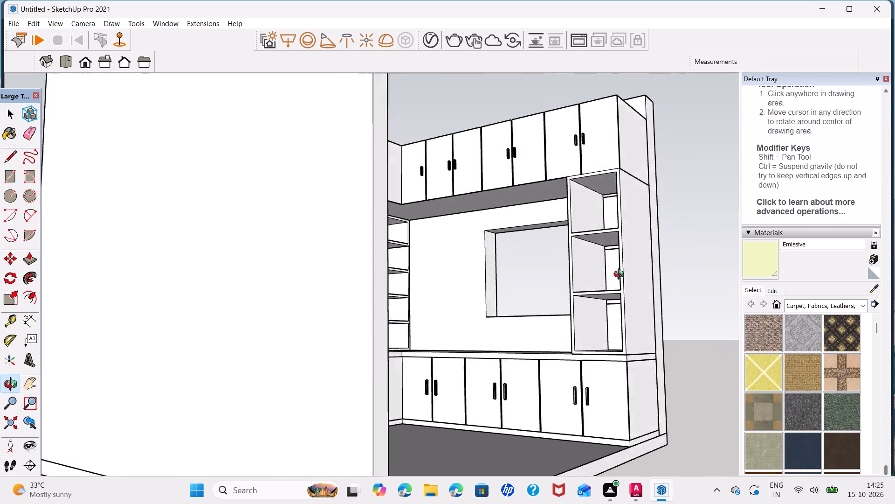
middle_click_drag(621, 275, 685, 261)
scroll(591, 200, "up", 12)
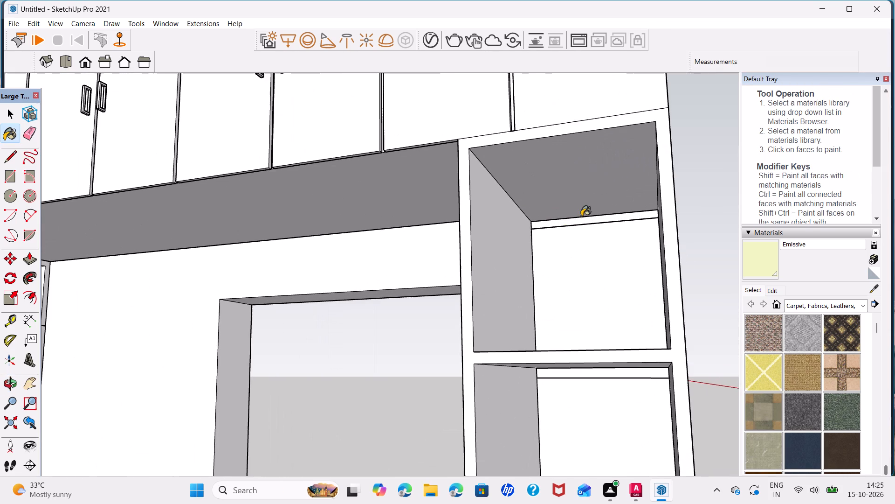
left_click(585, 219)
Paint the light strips in the middle and bottom compartments of the shelf unit beside the window with the Emissive material.
middle_click_drag(598, 371, 598, 350)
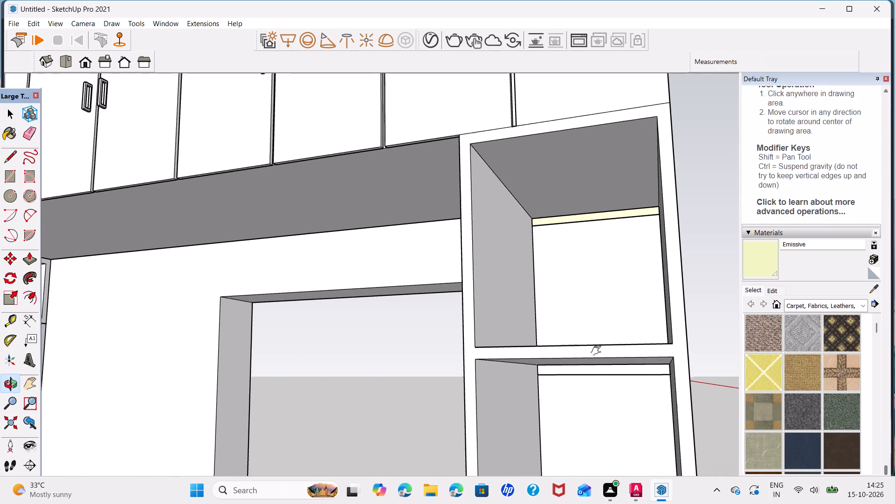
middle_click_drag(598, 350, 600, 303)
scroll(604, 301, "up", 3)
left_click(606, 304)
scroll(610, 323, "down", 7)
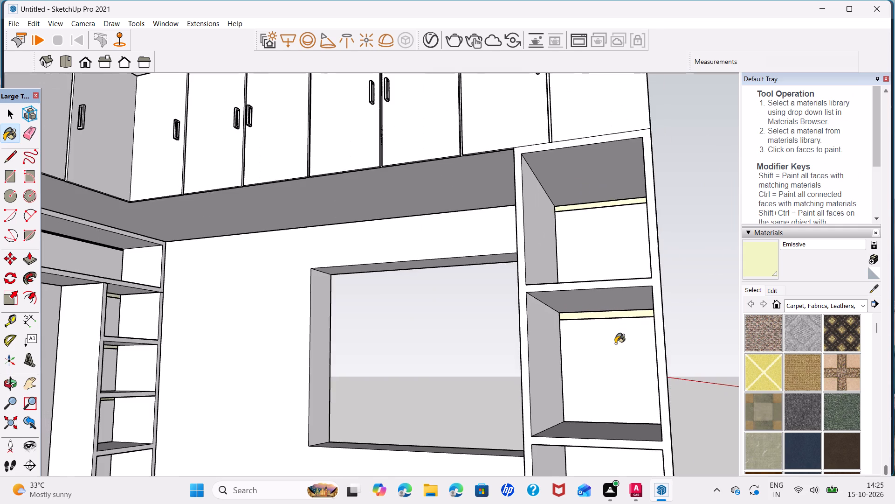
middle_click_drag(618, 355, 621, 224, "shift")
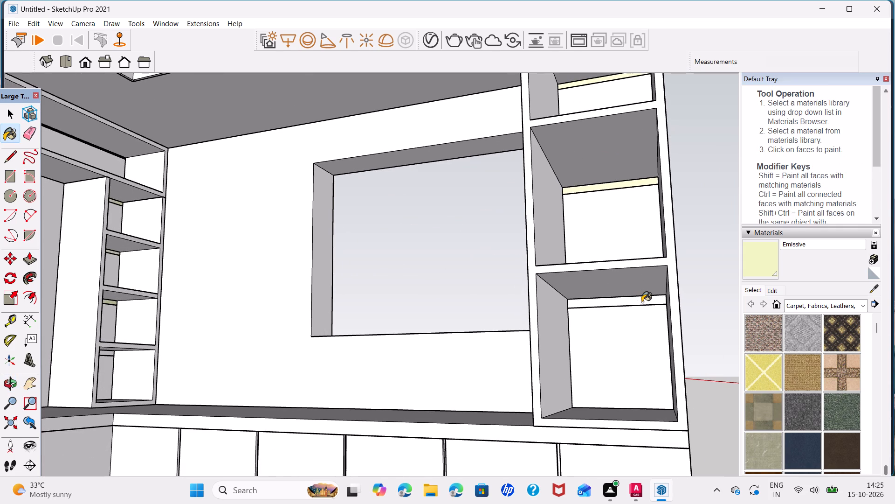
left_click(642, 302)
Paint the thin light strip behind the top edge of the wall panel above the stepped drawers with the Emissive material.
scroll(642, 302, "down", 6)
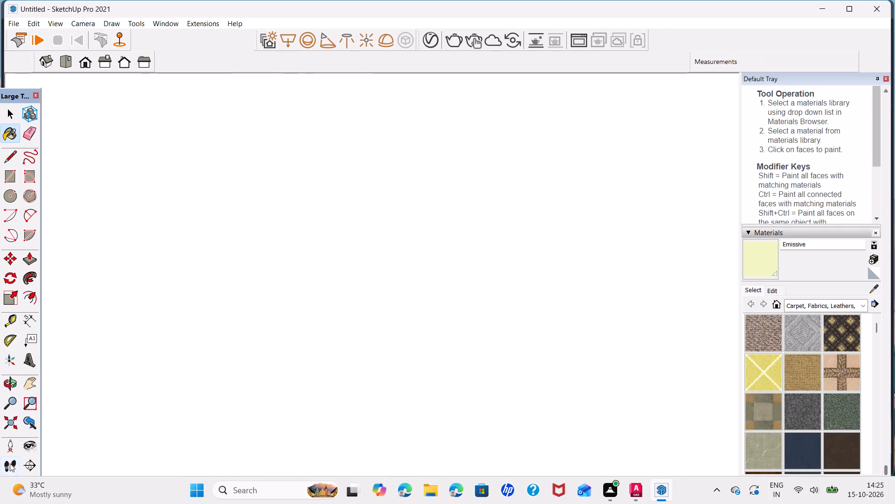
left_click(12, 428)
middle_click_drag(256, 323, 212, 336)
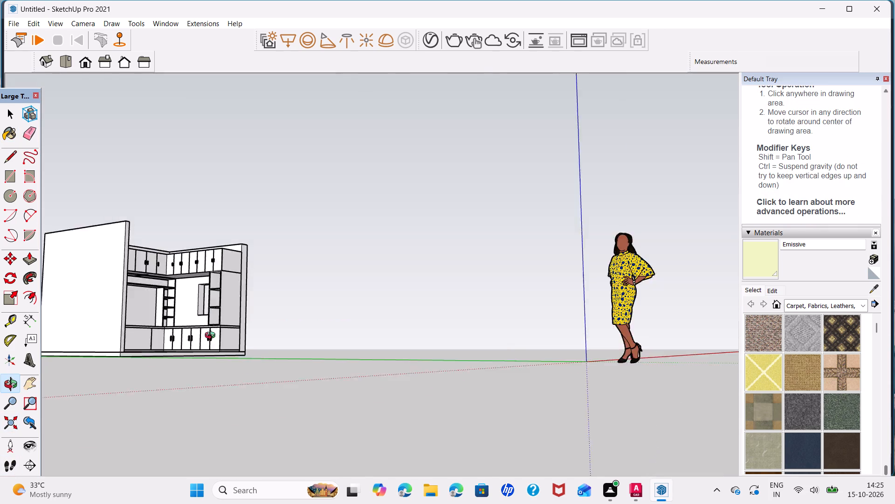
middle_click_drag(212, 336, 0, 354)
scroll(217, 275, "up", 6)
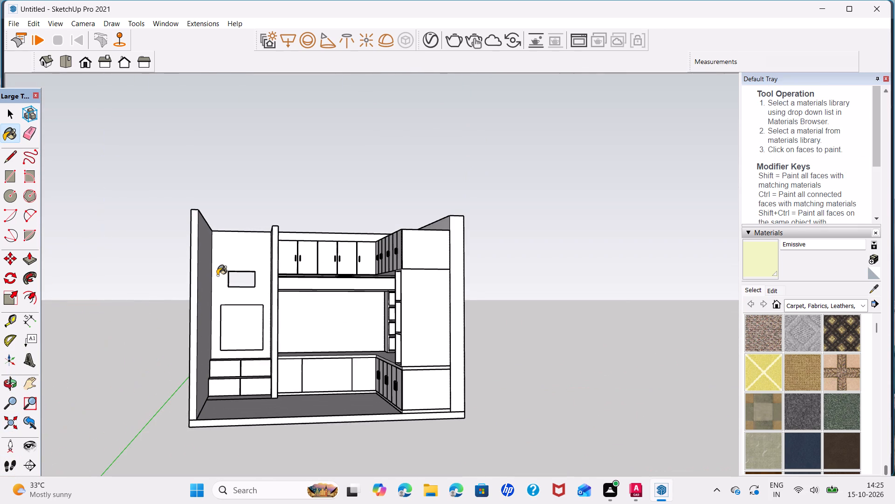
scroll(236, 294, "up", 6)
middle_click_drag(250, 299, 250, 329)
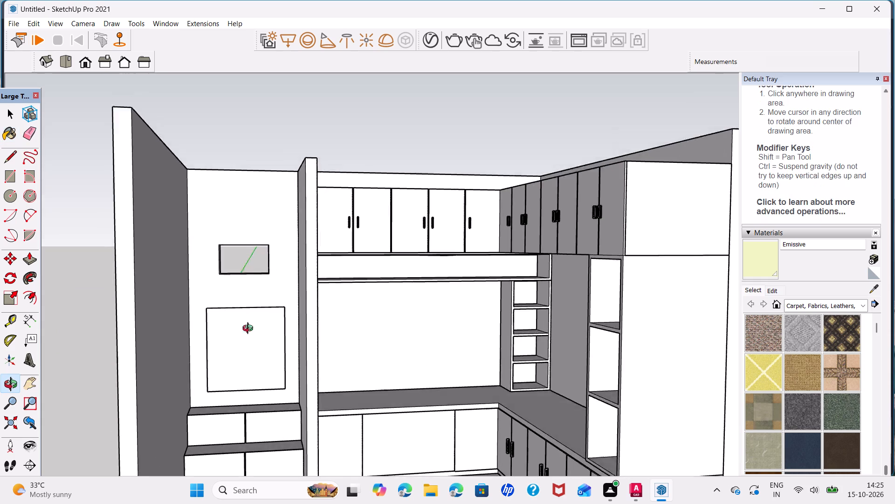
middle_click_drag(250, 329, 249, 355)
scroll(238, 296, "up", 13)
middle_click_drag(253, 294, 251, 356)
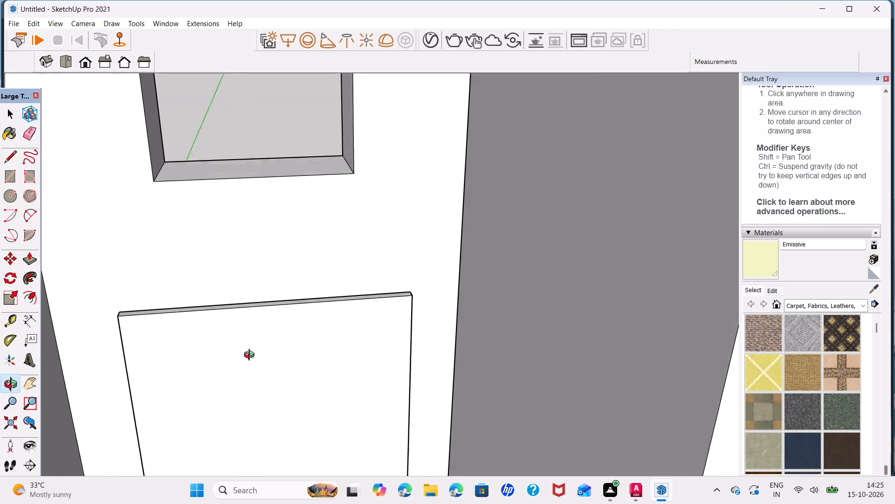
middle_click_drag(251, 356, 244, 391)
scroll(262, 269, "up", 7)
middle_click_drag(283, 293, 283, 393)
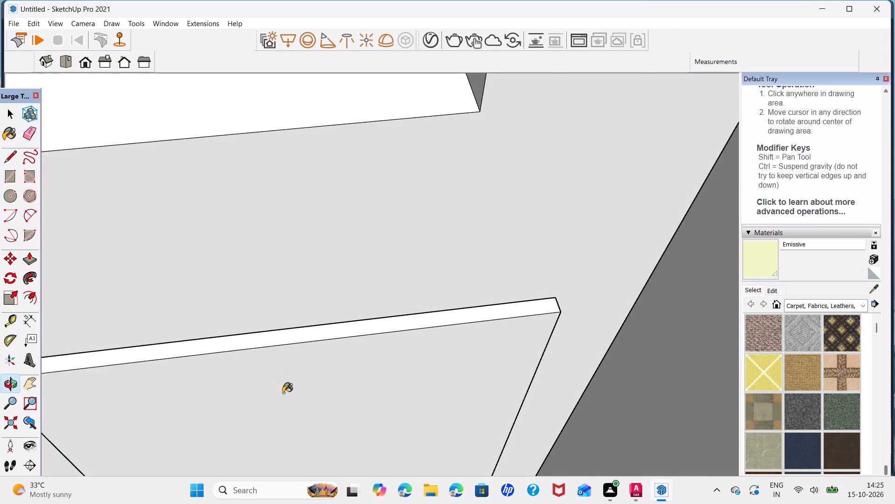
scroll(303, 308, "up", 3)
middle_click_drag(305, 308, 317, 367)
scroll(344, 332, "up", 1)
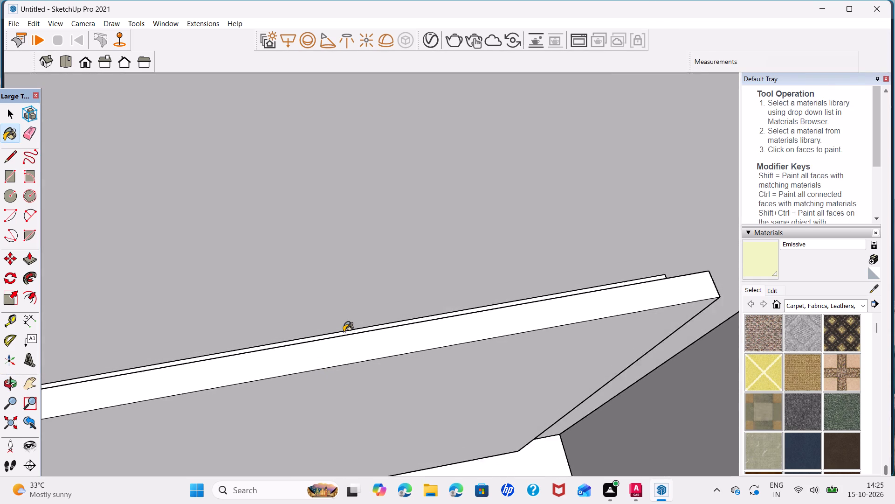
scroll(344, 332, "up", 2)
middle_click_drag(347, 332, 359, 365)
left_click(381, 332)
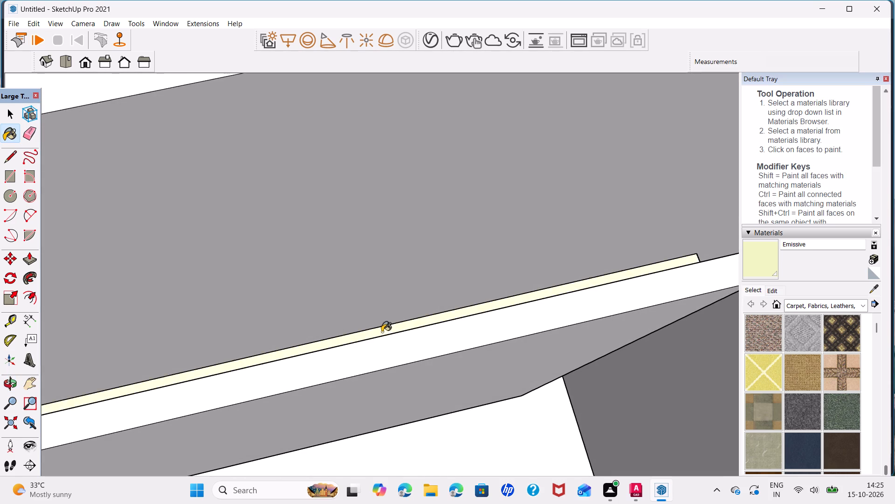
Apply the Emissive material to the end face of the light strip behind the wall panel, on the partition side.
middle_click_drag(653, 260, 562, 503, "shift")
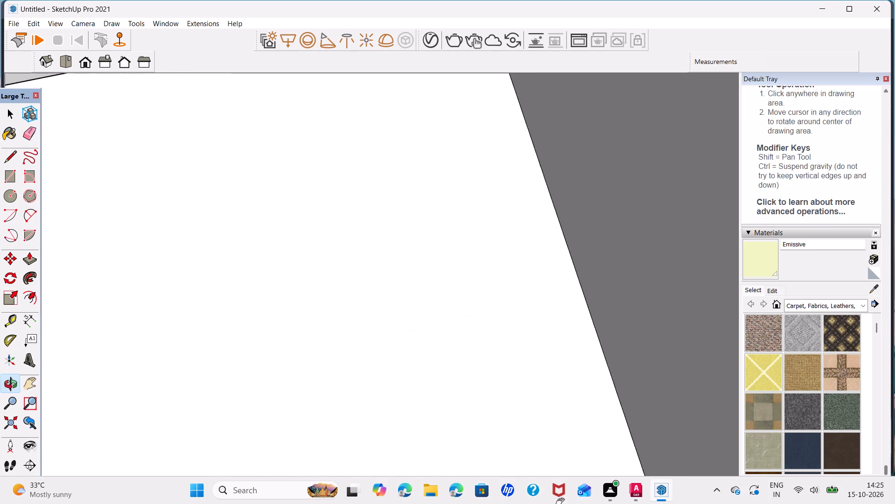
middle_click_drag(562, 503, 817, 439, "shift")
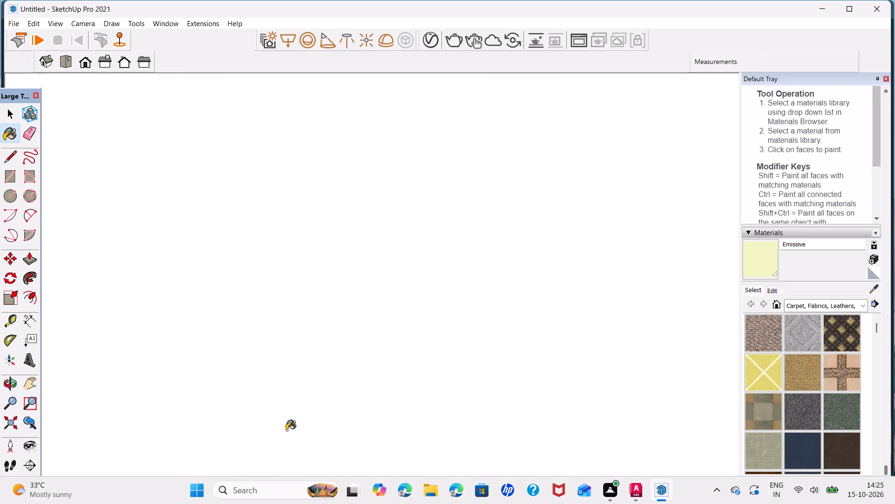
left_click(8, 425)
scroll(366, 135, "up", 1)
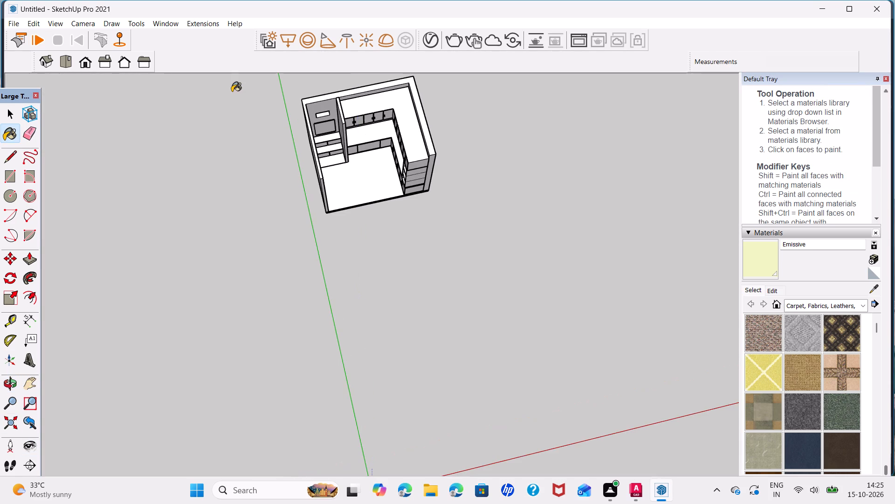
scroll(335, 127, "up", 7)
scroll(335, 111, "up", 14)
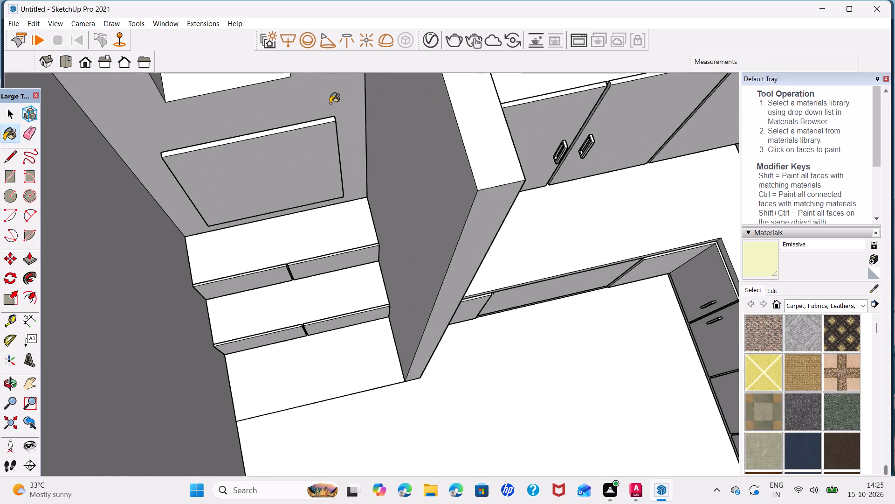
scroll(330, 103, "up", 13)
middle_click_drag(334, 122, 301, 186)
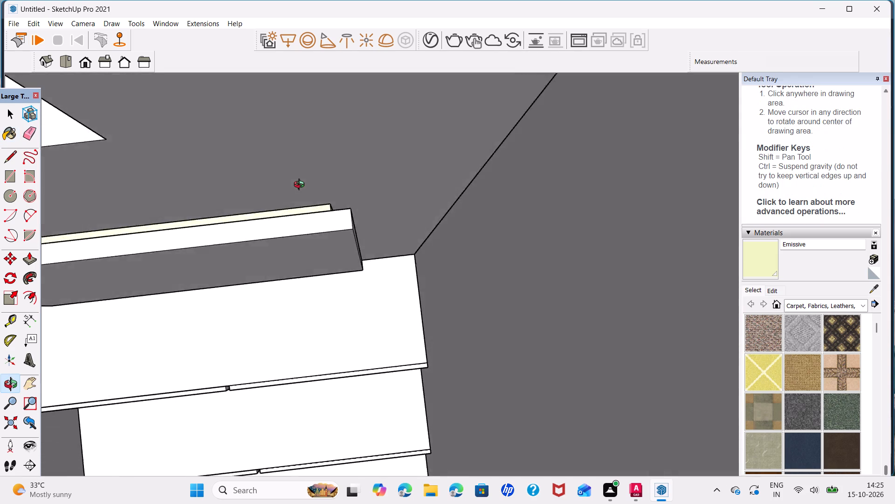
middle_click_drag(301, 186, 274, 188)
scroll(347, 210, "up", 7)
middle_click_drag(347, 210, 310, 214)
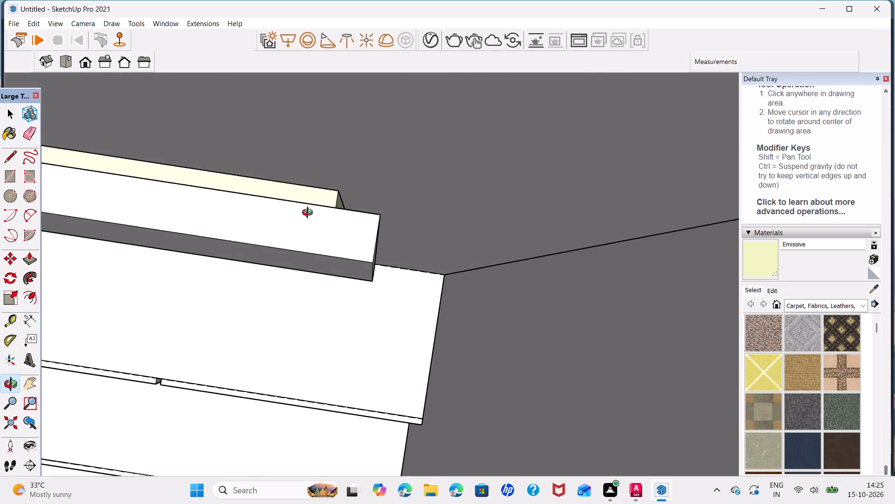
middle_click_drag(310, 214, 427, 217)
scroll(298, 213, "up", 6)
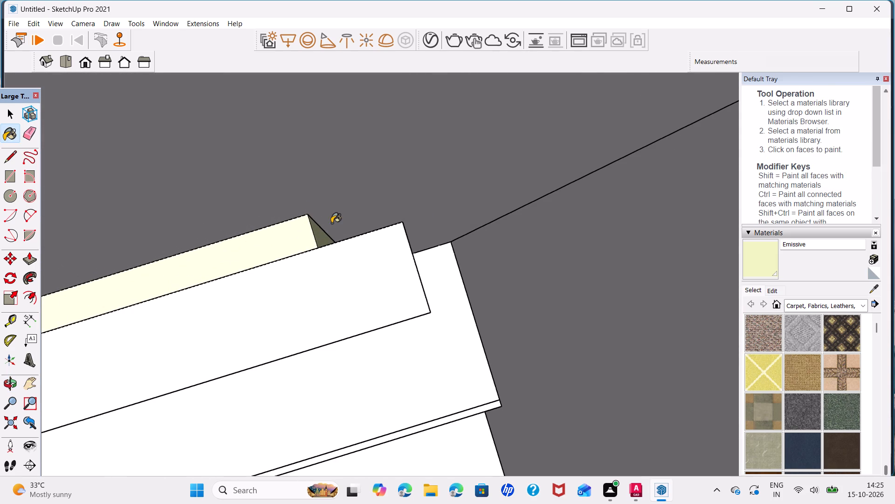
left_click(321, 233)
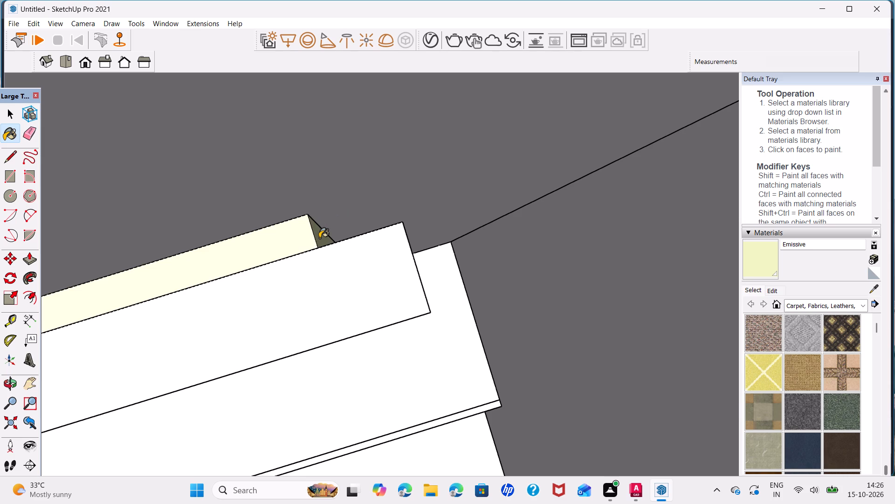
left_click(319, 238)
Apply the Emissive material to the opposite end face of the light strip behind the wall panel.
scroll(173, 208, "down", 13)
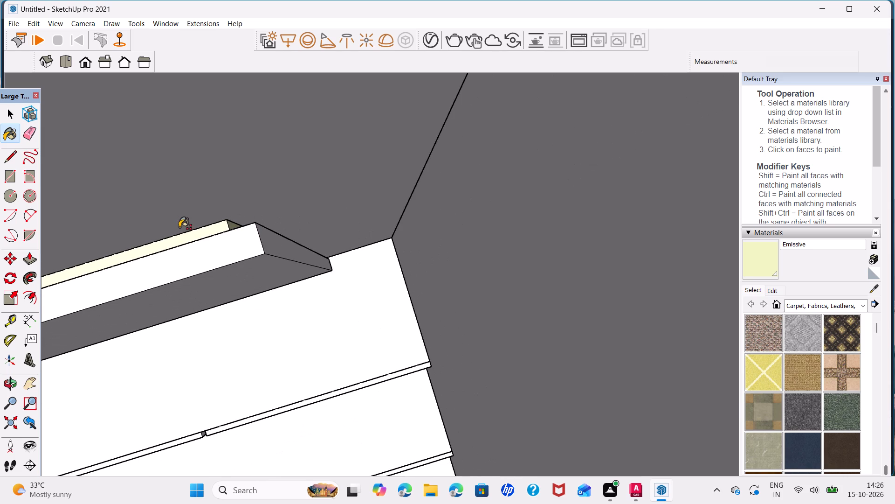
middle_click_drag(180, 228, 628, 155, "shift")
middle_click_drag(167, 301, 177, 73, "shift")
scroll(176, 85, "down", 6)
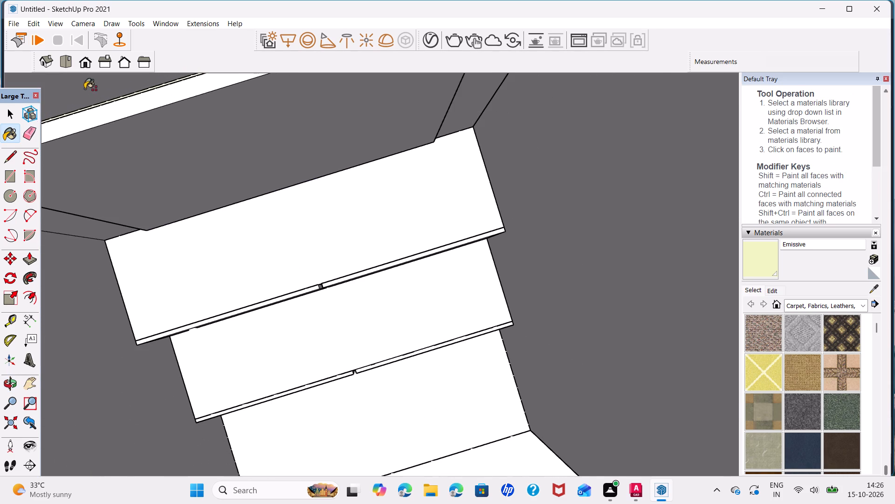
middle_click_drag(86, 89, 420, 124, "shift")
scroll(260, 187, "up", 6)
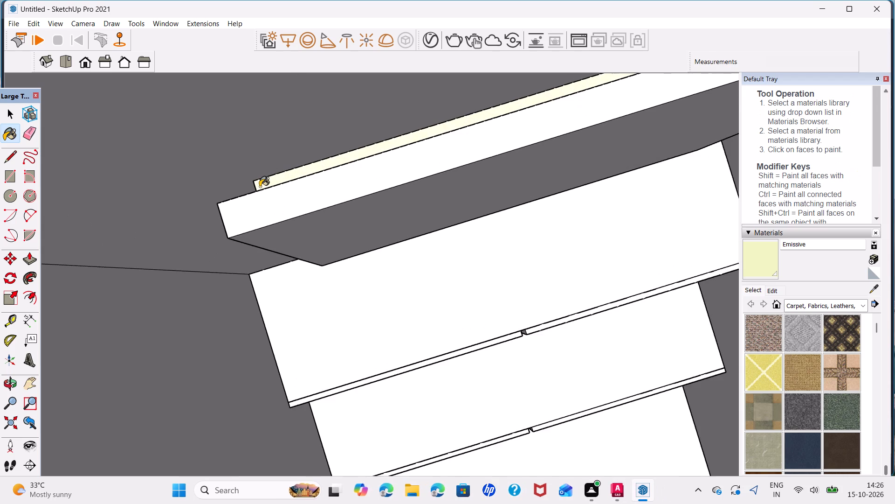
scroll(242, 185, "up", 7)
middle_click_drag(241, 184, 429, 238)
middle_click_drag(309, 177, 471, 155, "shift")
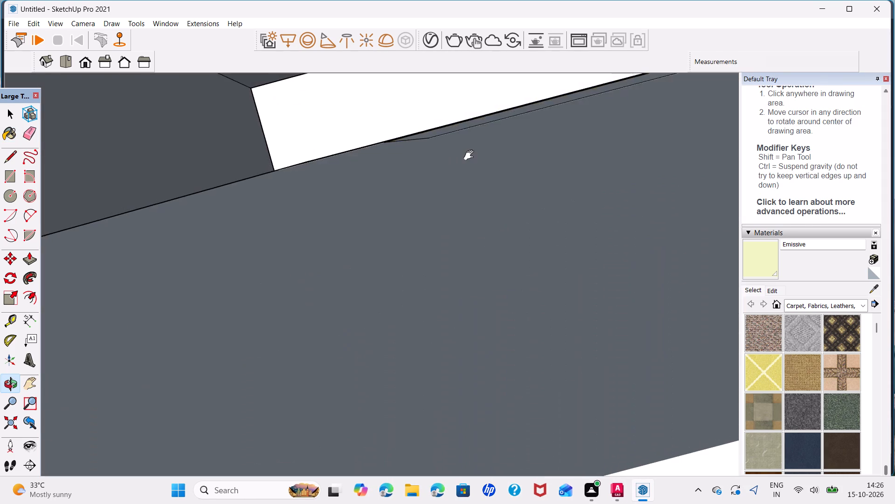
middle_click_drag(471, 155, 463, 144, "shift")
left_click(418, 145)
left_click(418, 145)
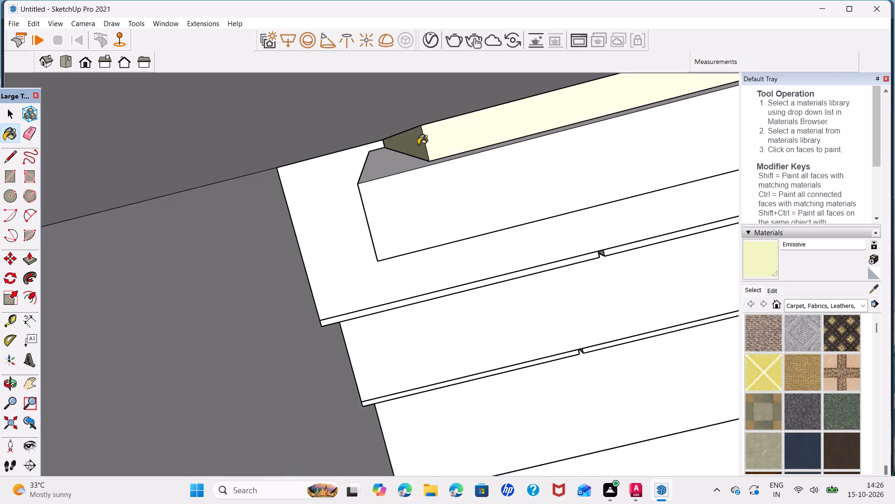
Check the light strip behind the wall panel from its end, back and underside for faces without the Emissive material.
scroll(375, 154, "up", 7)
middle_click_drag(303, 174, 348, 163)
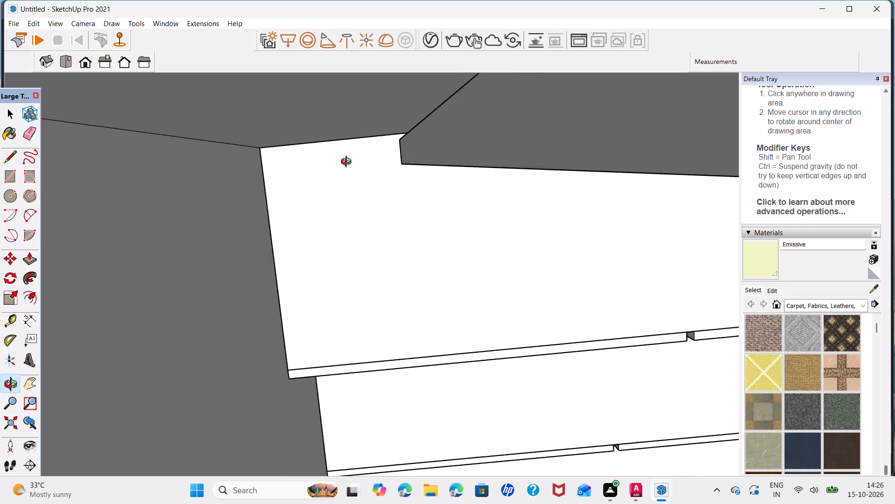
middle_click_drag(348, 163, 377, 183)
middle_click_drag(430, 247, 431, 207)
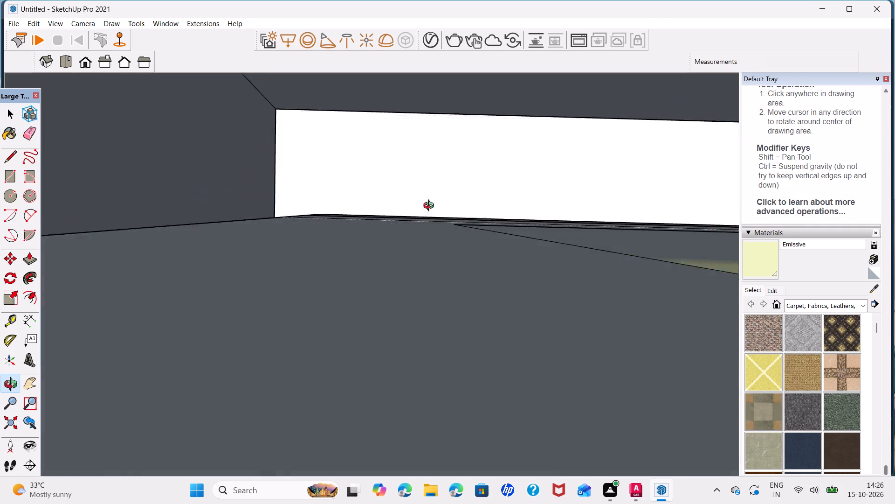
middle_click_drag(431, 207, 431, 189)
scroll(441, 269, "up", 14)
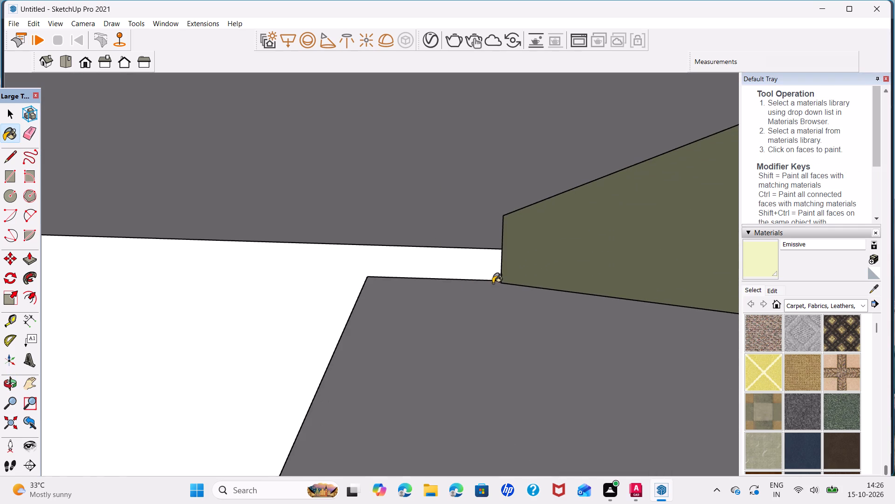
middle_click_drag(493, 283, 535, 278)
scroll(506, 296, "down", 9)
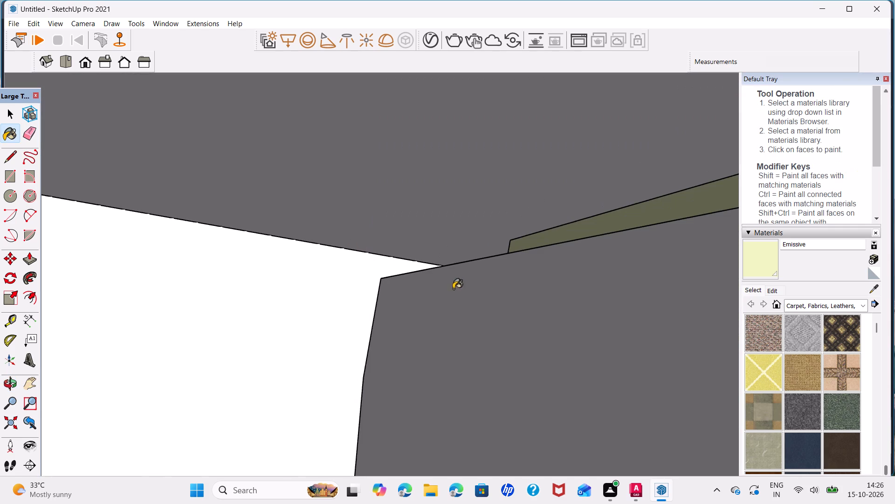
middle_click_drag(399, 315, 623, 365)
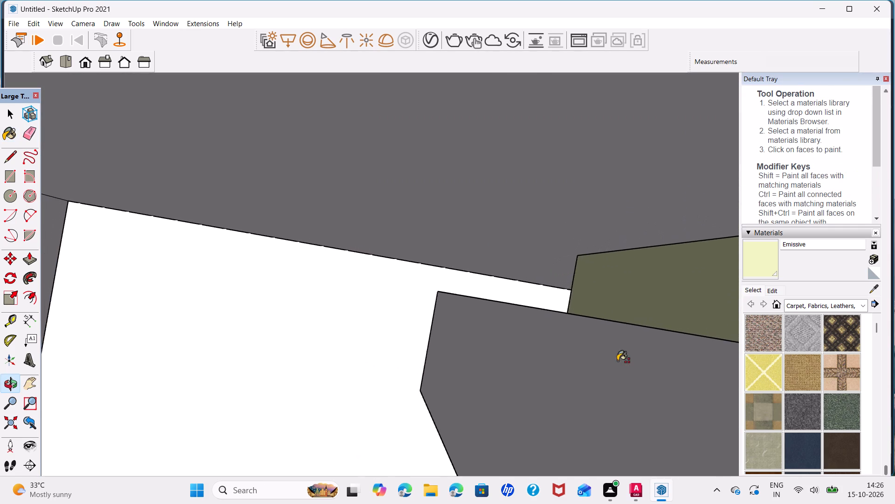
scroll(540, 301, "up", 6)
scroll(532, 349, "down", 3)
scroll(453, 364, "down", 6)
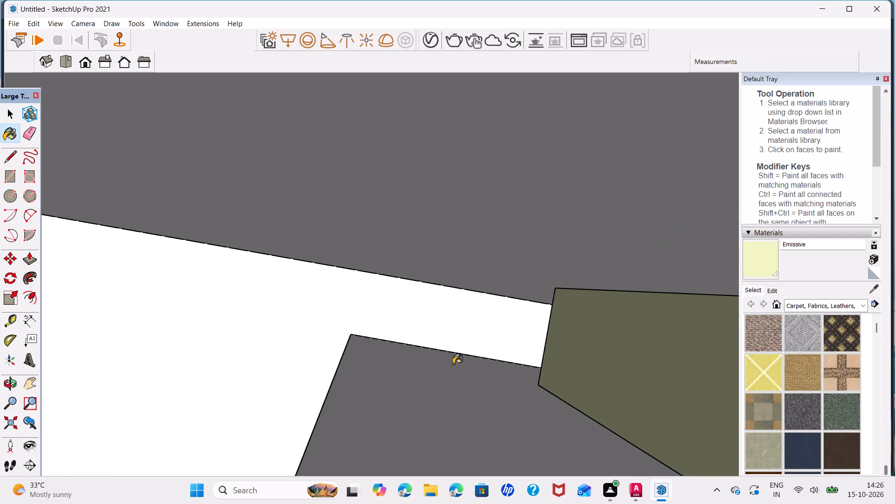
middle_click_drag(450, 366, 565, 350)
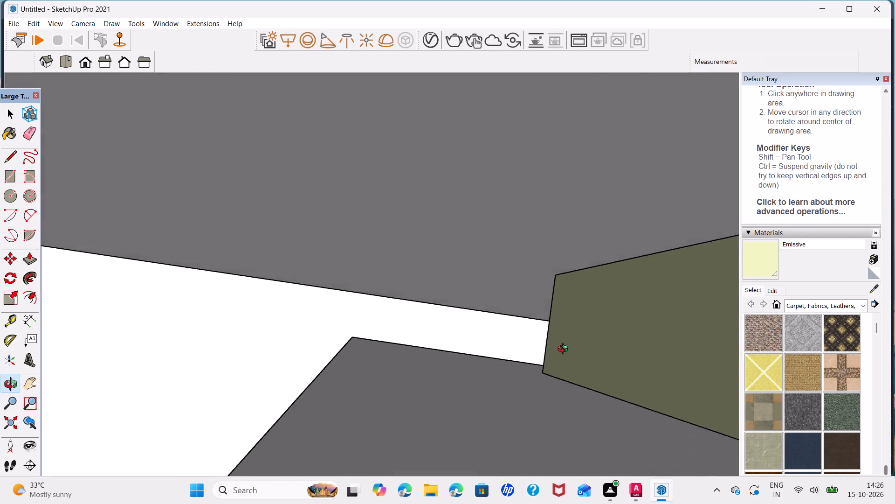
middle_click_drag(565, 350, 568, 226)
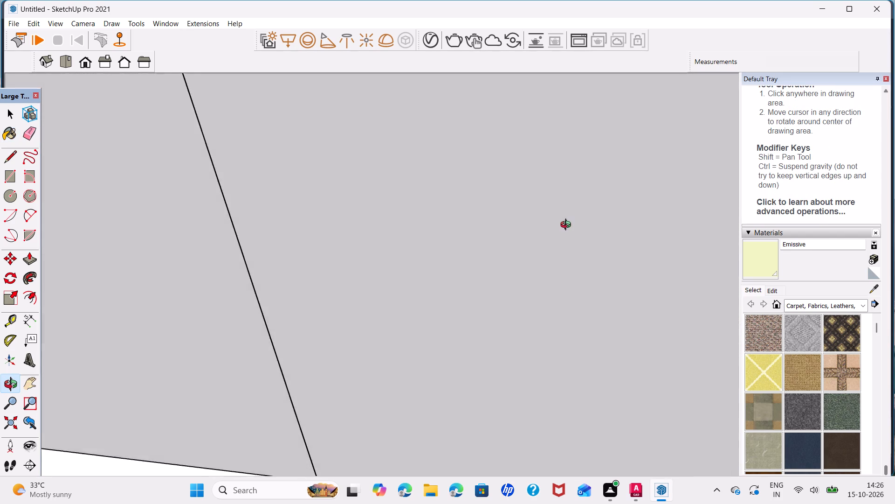
middle_click_drag(568, 226, 567, 217)
scroll(536, 326, "down", 7)
middle_click_drag(543, 377, 480, 181, "shift")
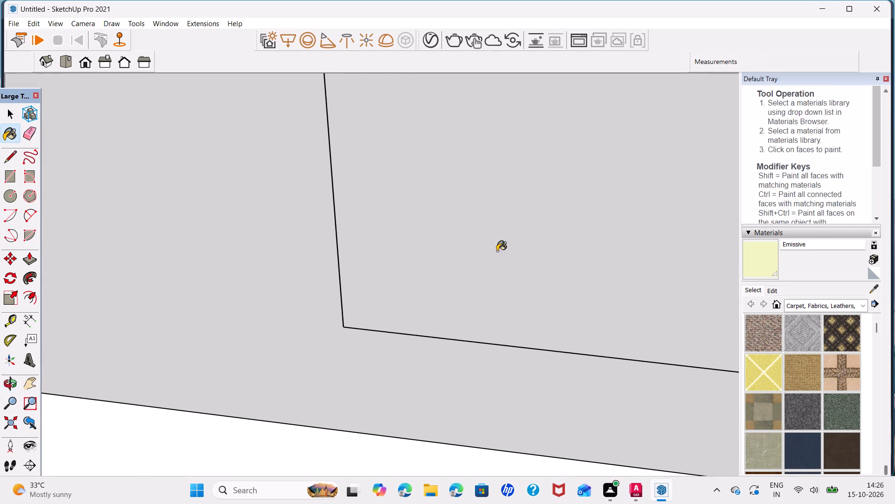
middle_click_drag(575, 380, 347, 282)
scroll(442, 291, "up", 3)
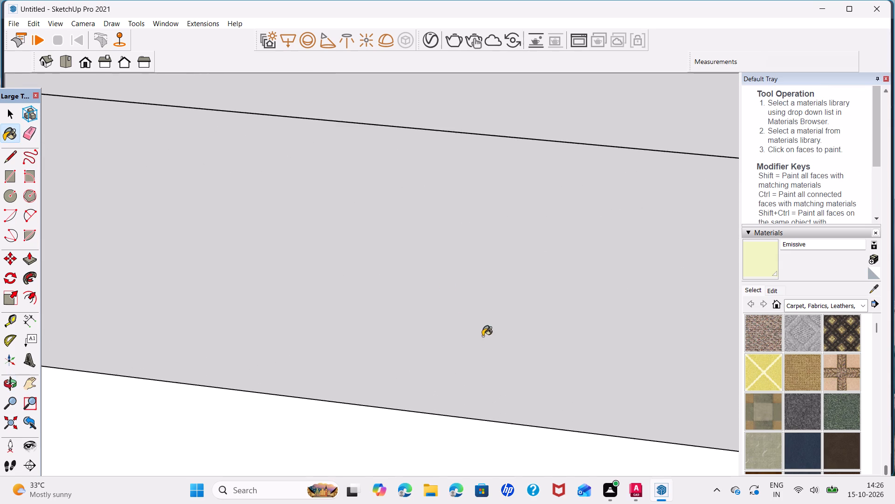
middle_click_drag(483, 336, 494, 297)
middle_click_drag(463, 305, 475, 402, "shift")
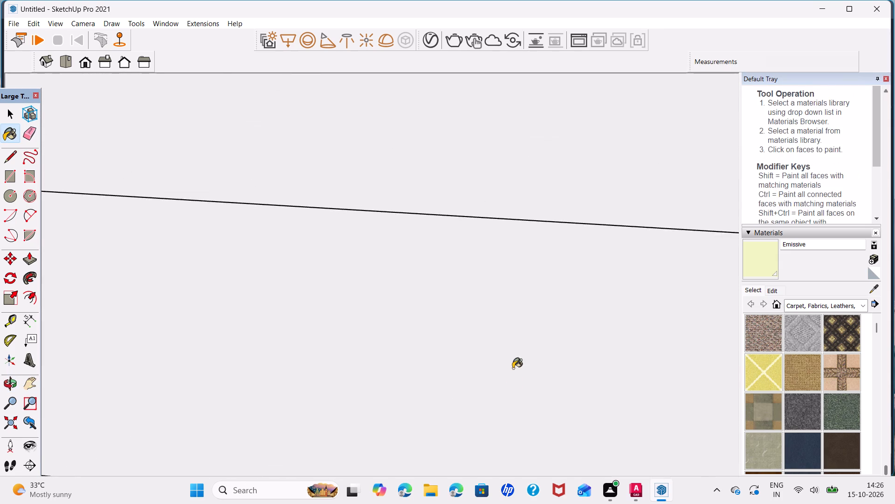
middle_click_drag(513, 368, 523, 325)
scroll(464, 320, "down", 4)
middle_click_drag(434, 298, 449, 430)
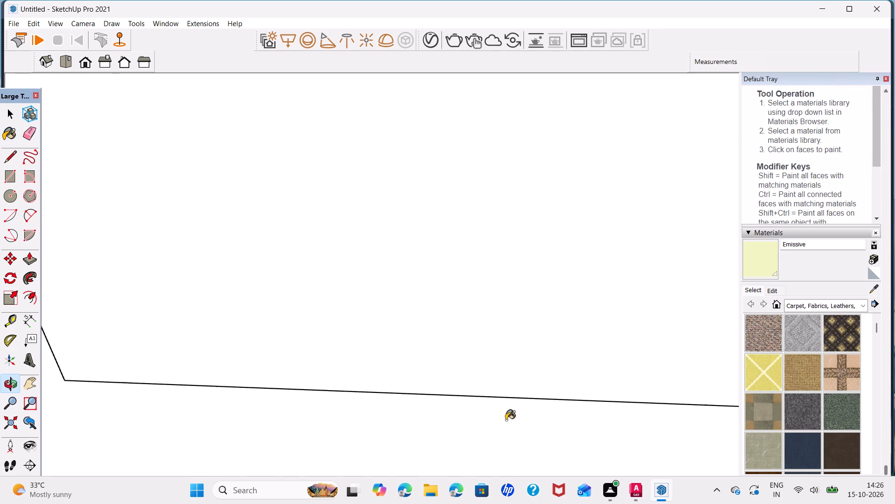
middle_click_drag(506, 417, 518, 229)
scroll(511, 345, "down", 3)
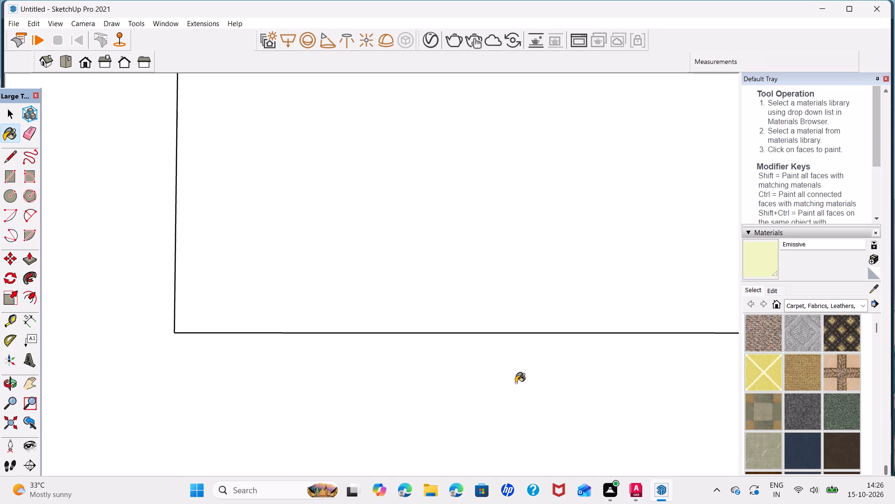
middle_click_drag(519, 392, 534, 277)
middle_click_drag(494, 295, 467, 407, "shift")
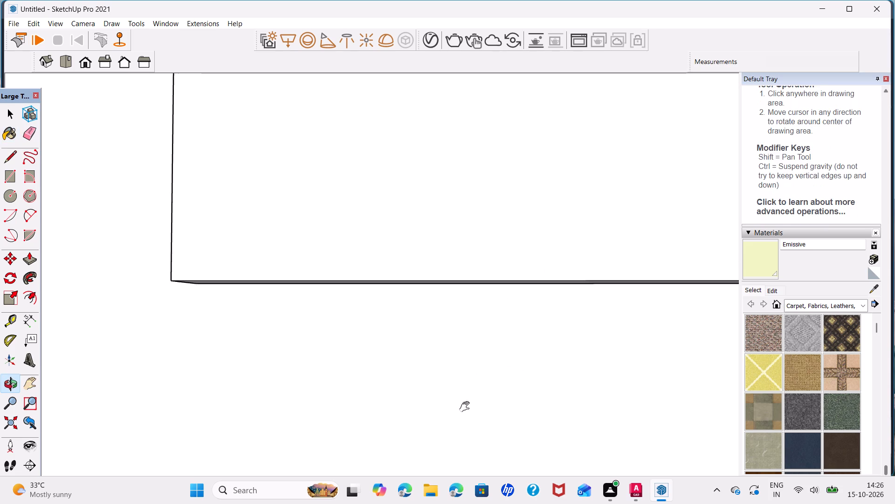
middle_click_drag(467, 407, 467, 413, "shift")
middle_click_drag(577, 415, 547, 265)
scroll(516, 383, "down", 3)
middle_click_drag(515, 384, 405, 446, "shift")
middle_click_drag(478, 450, 436, 356)
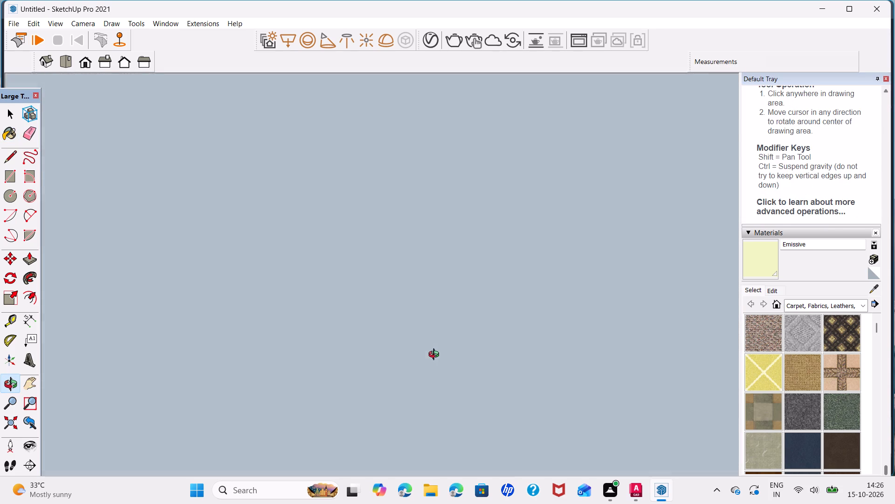
middle_click_drag(436, 356, 446, 363)
scroll(512, 414, "up", 4)
middle_click_drag(517, 407, 425, 363, "shift")
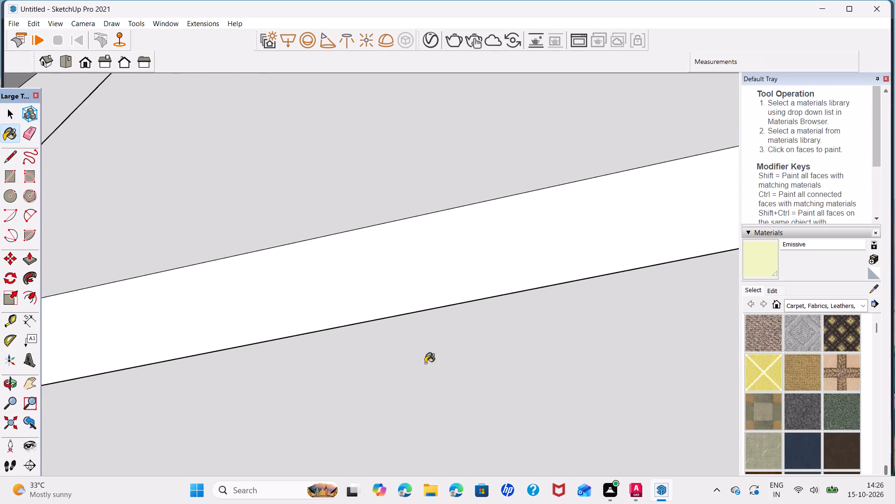
scroll(426, 363, "up", 2)
middle_click_drag(448, 366, 316, 329)
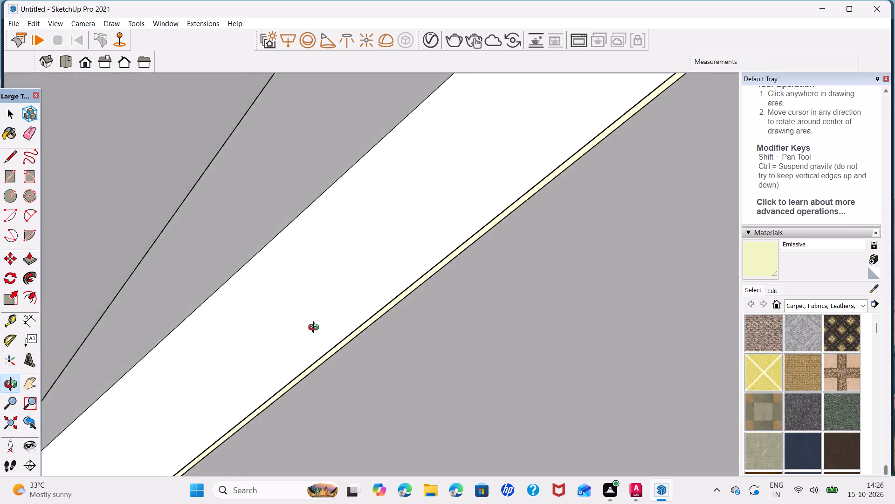
middle_click_drag(316, 329, 182, 365)
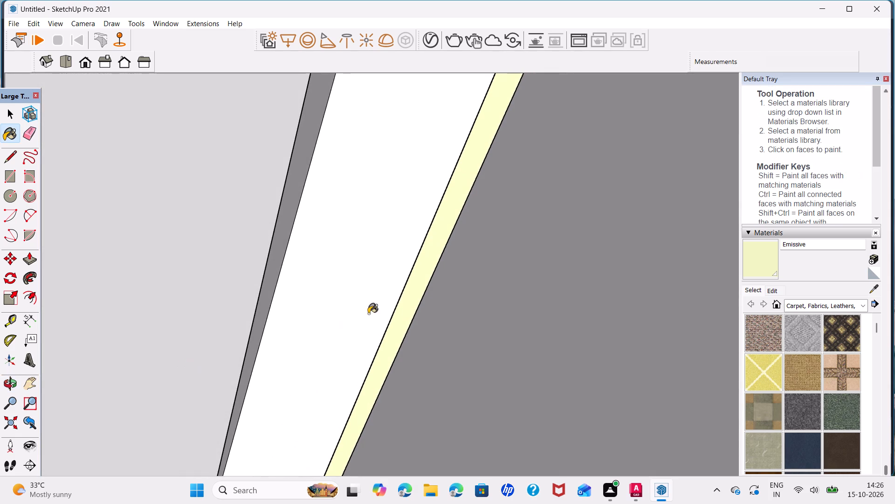
left_click(405, 317)
Return to an overall front view of the room and look over the cabinets, shelves and stepped drawers.
key("space")
scroll(405, 317, "down", 8)
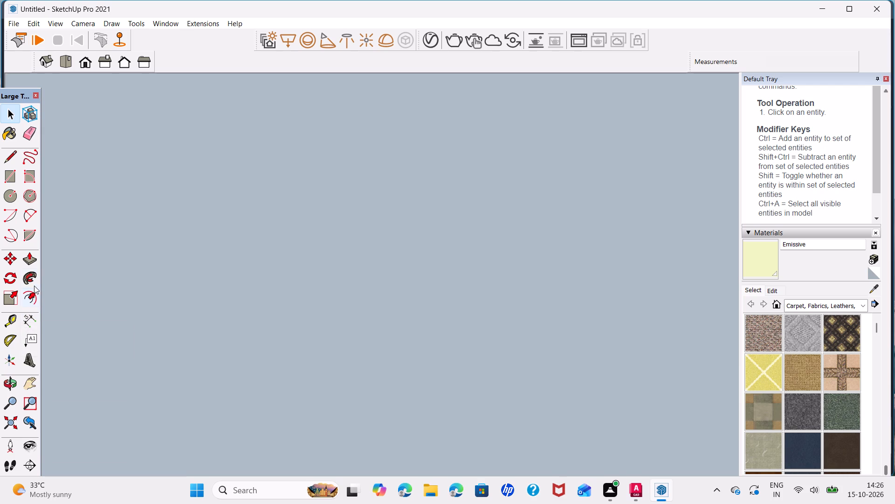
left_click(1, 424)
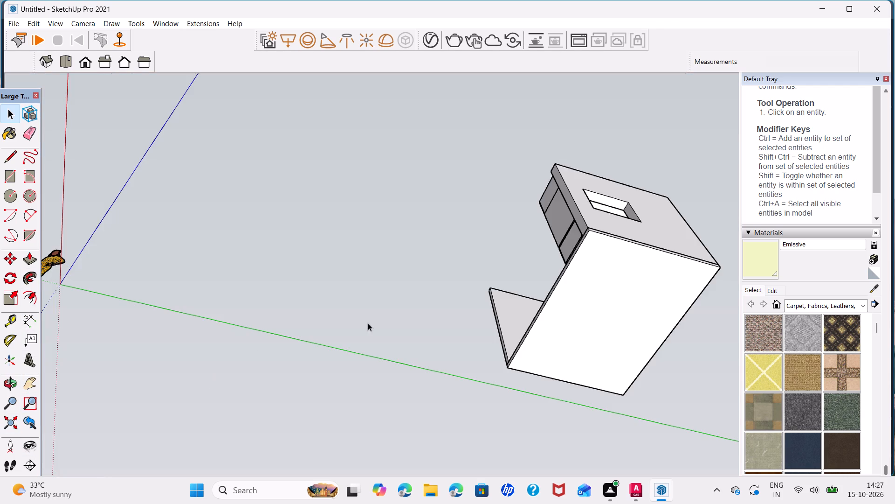
scroll(377, 319, "down", 5)
middle_click_drag(449, 302, 727, 503)
scroll(398, 284, "up", 2)
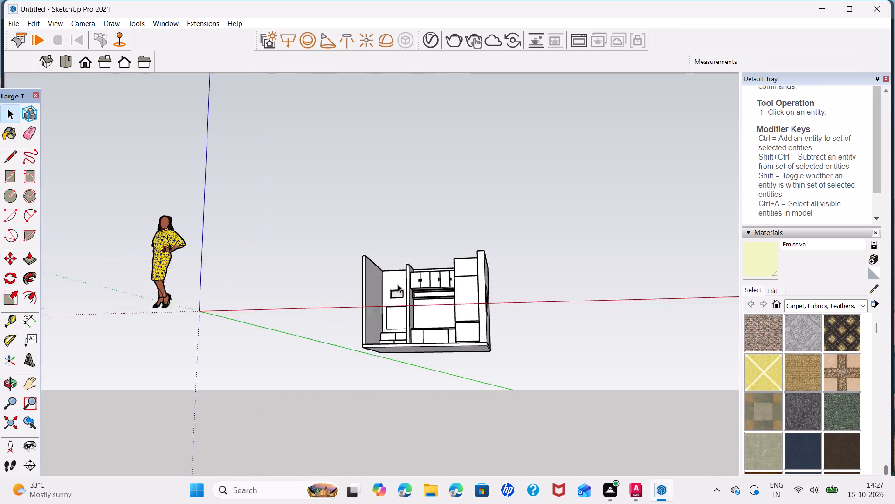
scroll(398, 284, "up", 4)
middle_click_drag(430, 328, 487, 368)
scroll(380, 318, "up", 5)
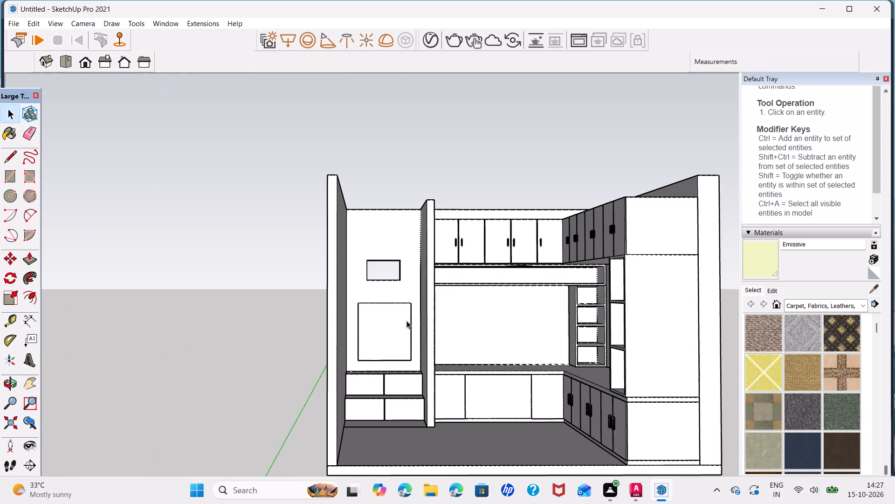
scroll(404, 344, "up", 3)
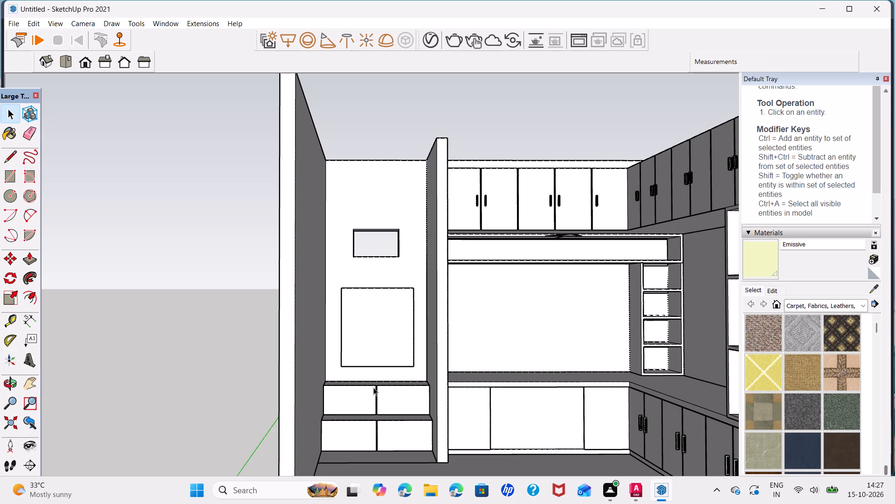
scroll(372, 388, "up", 2)
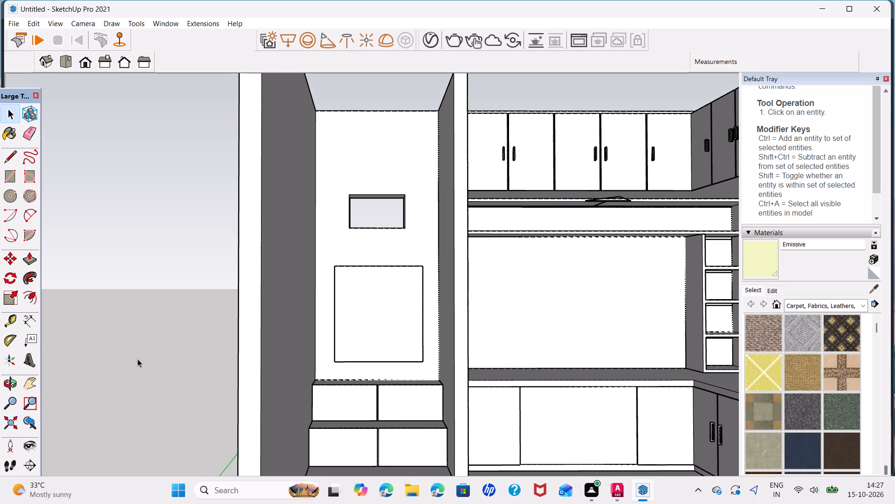
key("space")
left_click(138, 359)
scroll(176, 384, "down", 7)
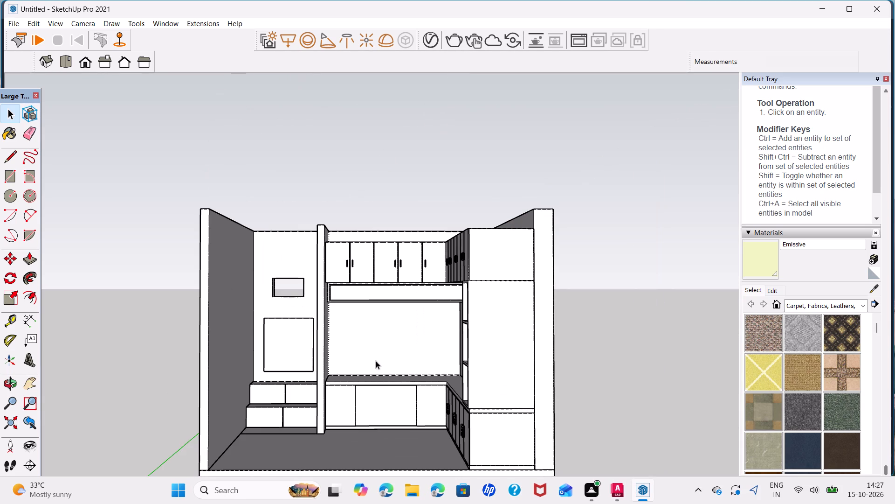
left_click(594, 301)
middle_click_drag(427, 364, 430, 398)
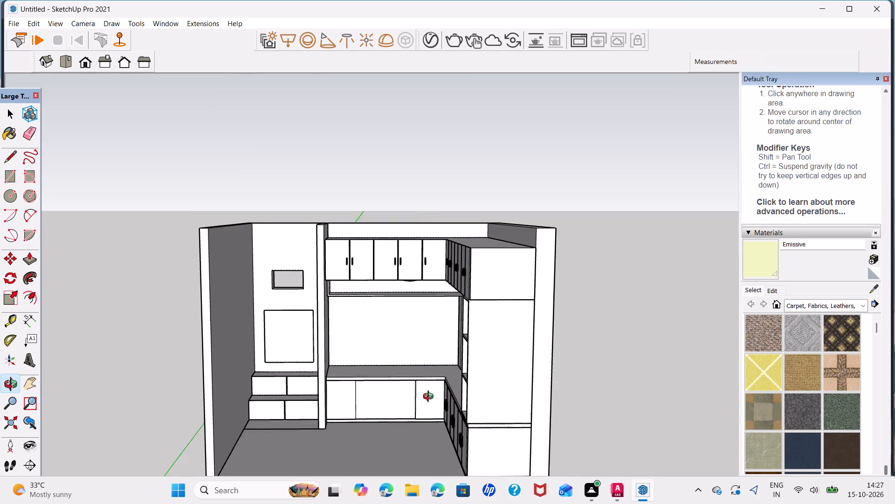
middle_click_drag(430, 398, 433, 407)
scroll(433, 407, "down", 4)
middle_click_drag(430, 403, 410, 403)
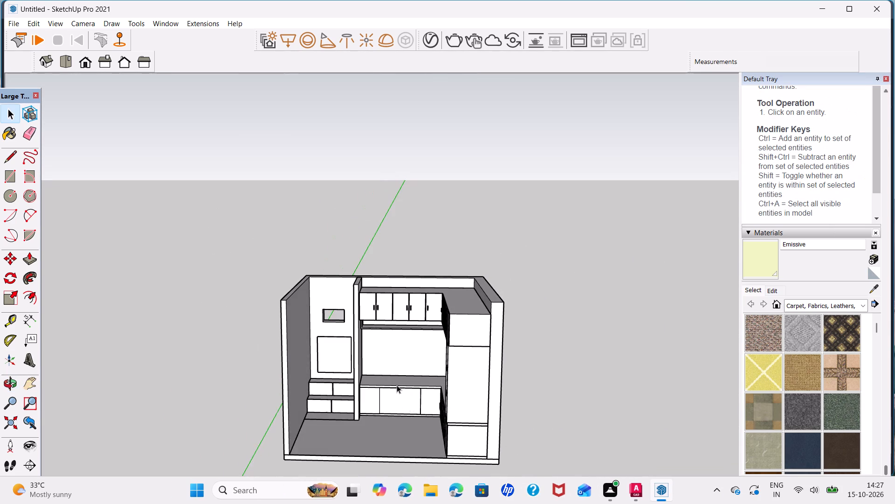
scroll(397, 385, "up", 3)
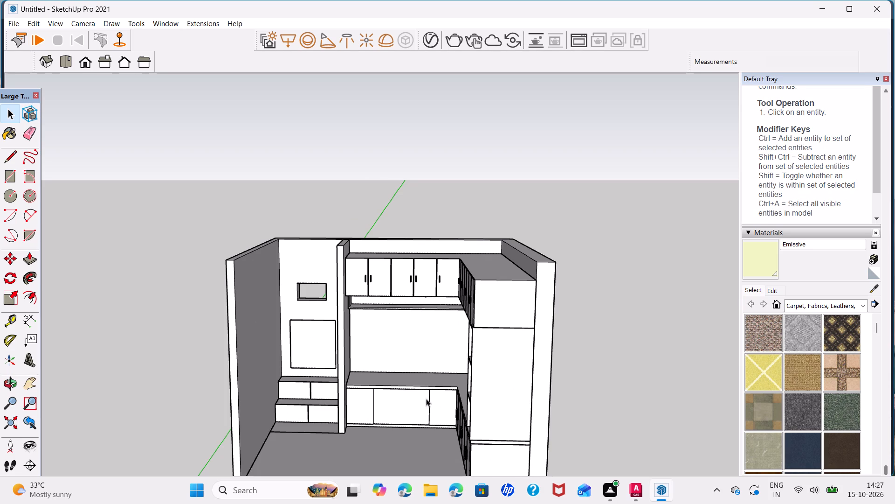
scroll(383, 408, "up", 1)
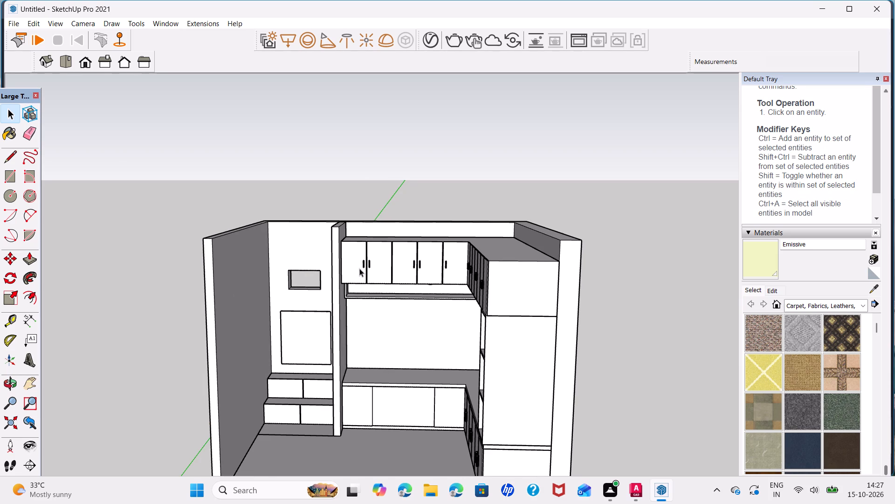
Copy the handle from the first upper cabinet door about 7' down onto the first base cabinet door beside its inner edge.
left_click(362, 264)
scroll(363, 264, "up", 5)
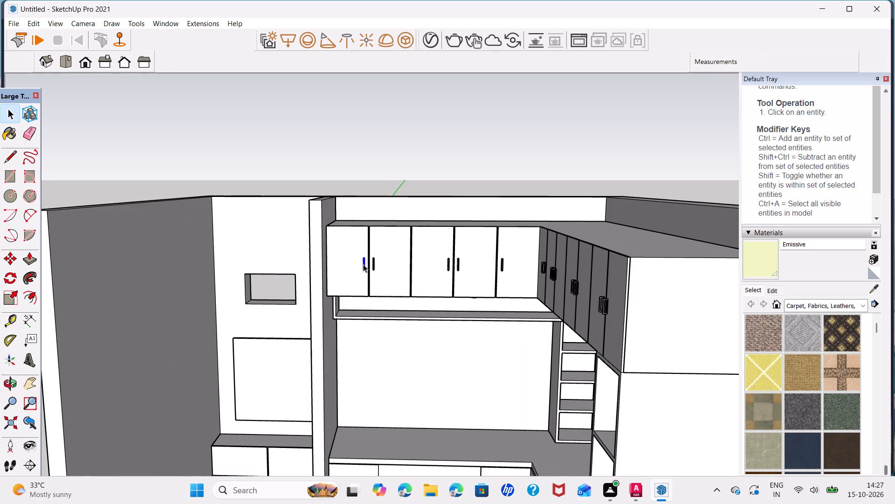
key("m")
scroll(370, 269, "up", 6)
middle_click_drag(367, 266, 324, 254)
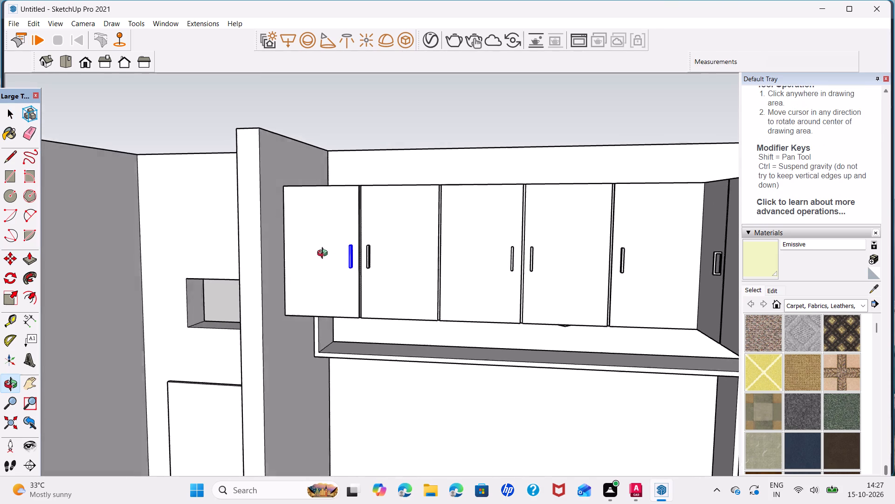
middle_click_drag(324, 254, 296, 269)
scroll(345, 267, "up", 6)
left_click(351, 273)
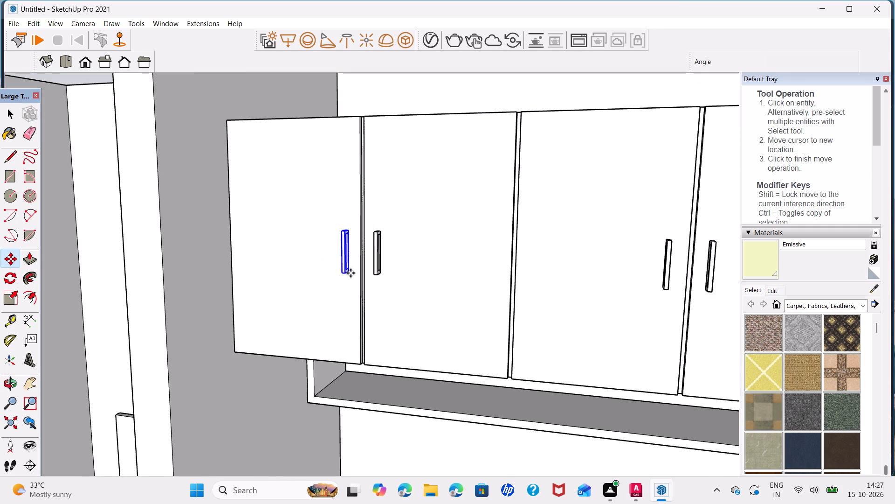
scroll(366, 362, "down", 8)
middle_click_drag(376, 405, 409, 174, "shift")
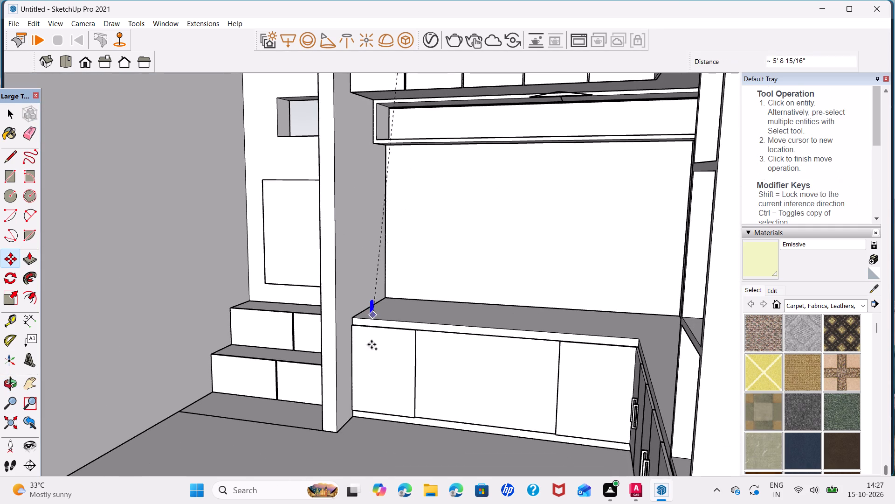
scroll(413, 378, "up", 2)
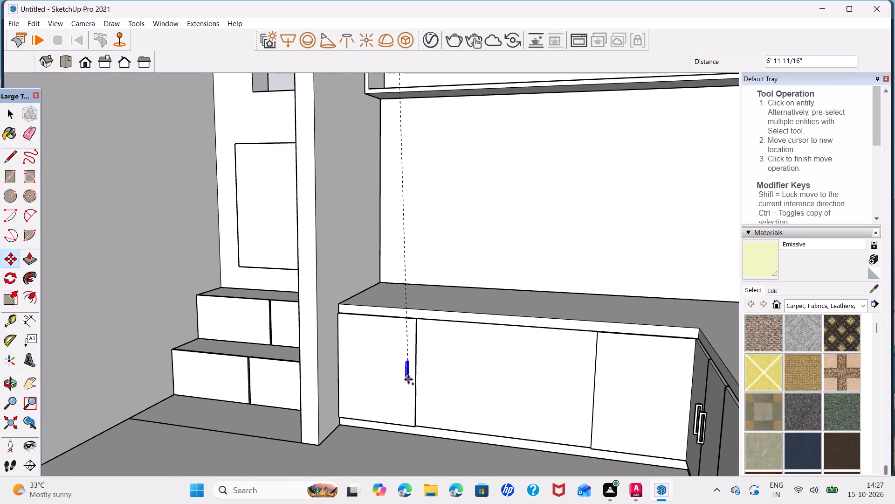
left_click(411, 381)
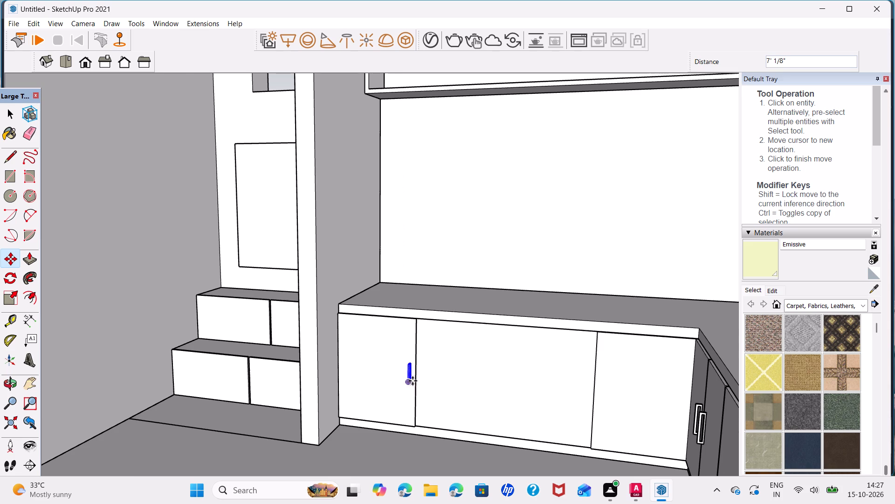
Copy the base cabinet handle about 3' 2 9/16" along the red axis onto the door beyond the wide middle panel.
scroll(413, 381, "up", 5)
middle_click_drag(413, 381, 337, 385)
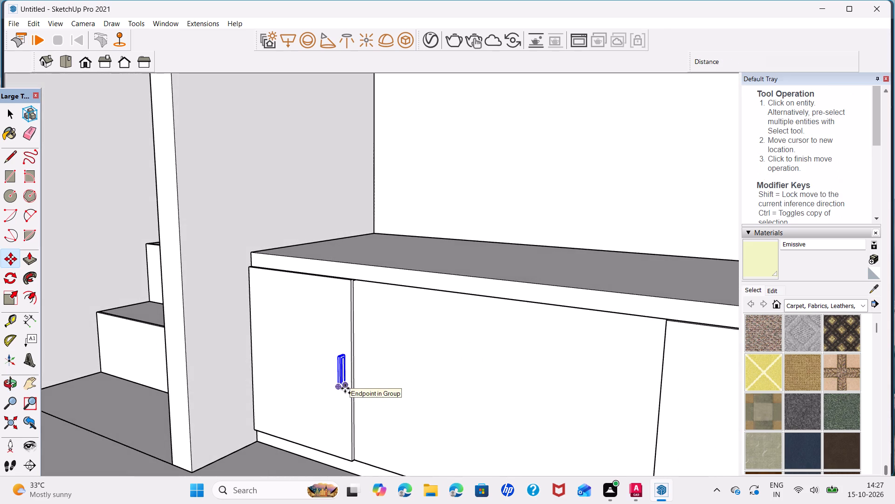
left_click(349, 388)
scroll(639, 431, "down", 6)
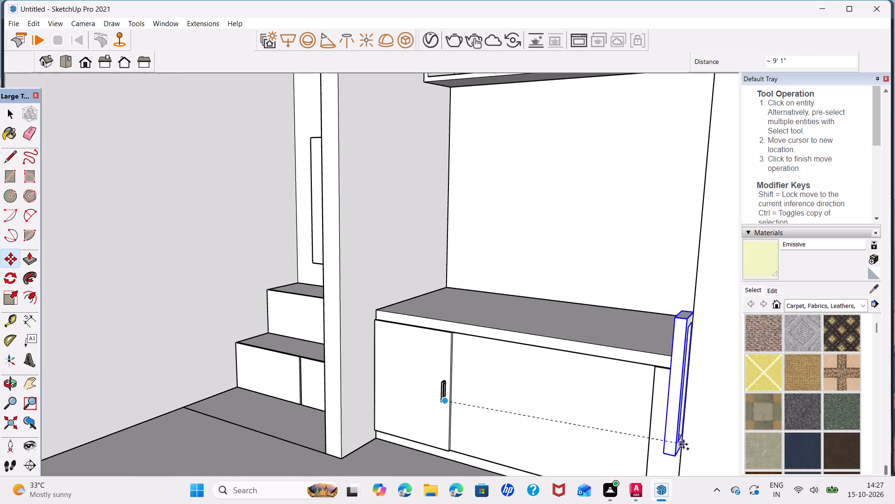
middle_click_drag(635, 442, 695, 440)
middle_click_drag(707, 423, 648, 394, "shift")
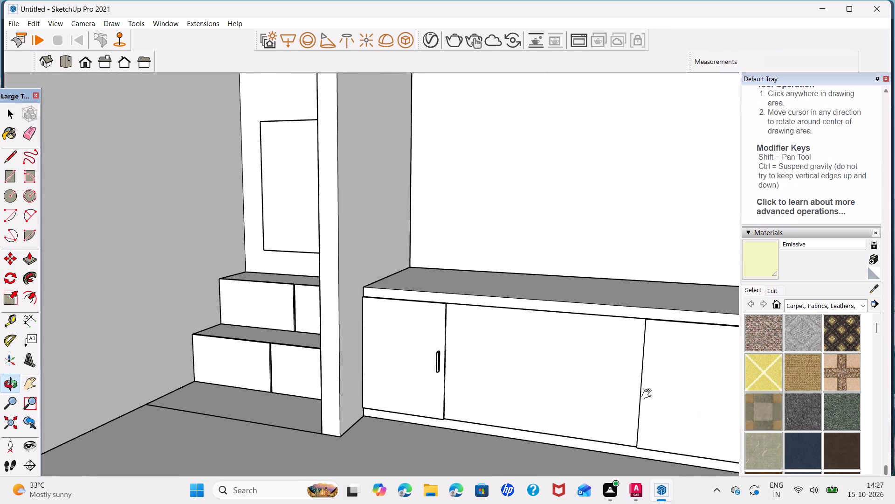
middle_click_drag(648, 394, 570, 349, "shift")
scroll(560, 349, "up", 5)
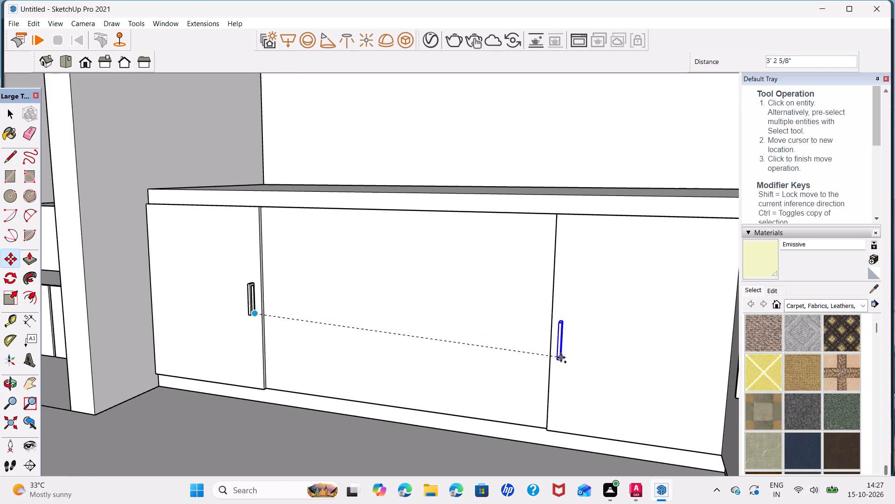
middle_click_drag(561, 353, 611, 336)
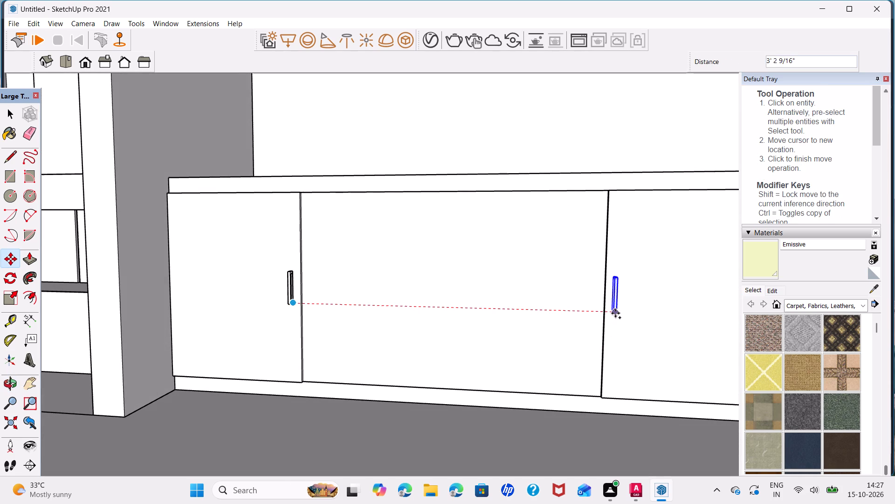
left_click(616, 313)
key("space")
scroll(680, 329, "down", 7)
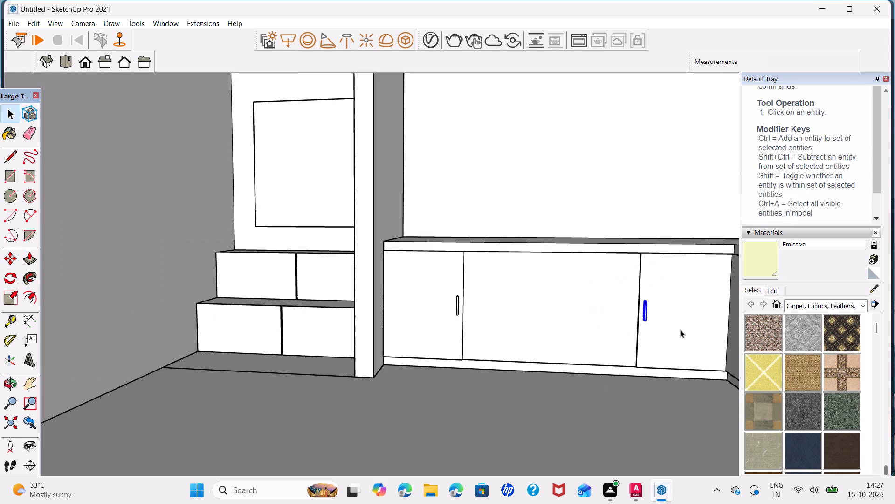
scroll(663, 340, "down", 7)
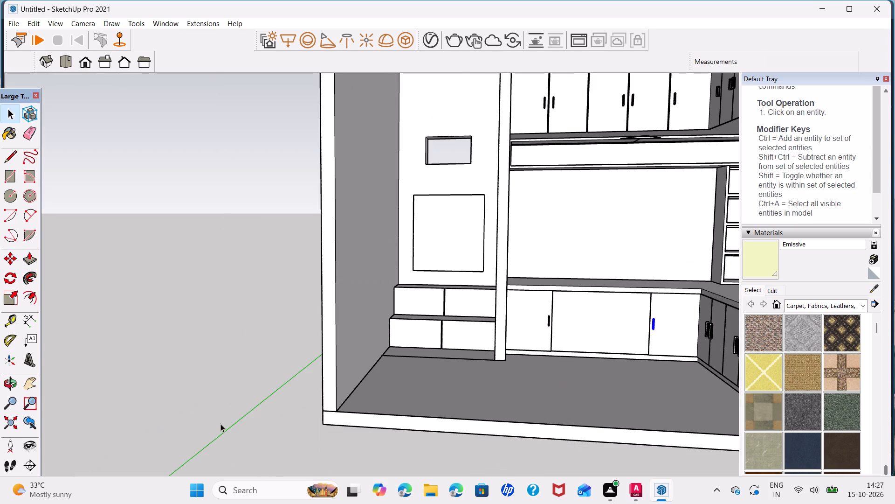
left_click(220, 424)
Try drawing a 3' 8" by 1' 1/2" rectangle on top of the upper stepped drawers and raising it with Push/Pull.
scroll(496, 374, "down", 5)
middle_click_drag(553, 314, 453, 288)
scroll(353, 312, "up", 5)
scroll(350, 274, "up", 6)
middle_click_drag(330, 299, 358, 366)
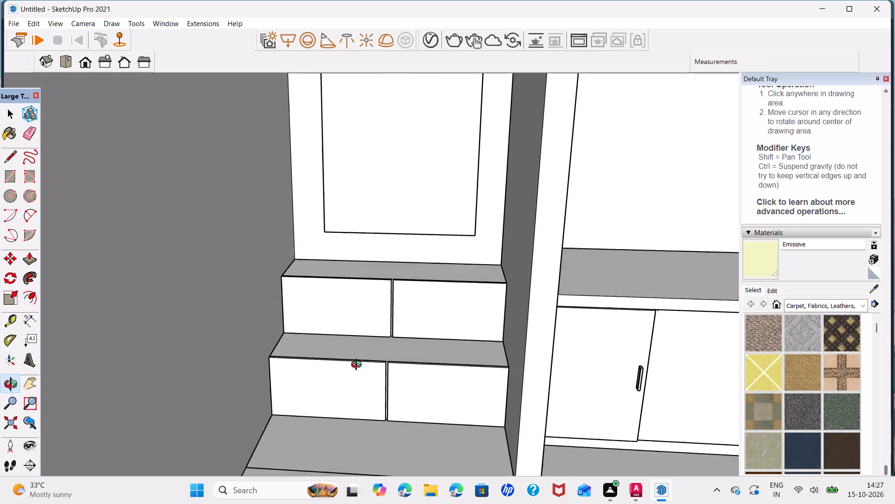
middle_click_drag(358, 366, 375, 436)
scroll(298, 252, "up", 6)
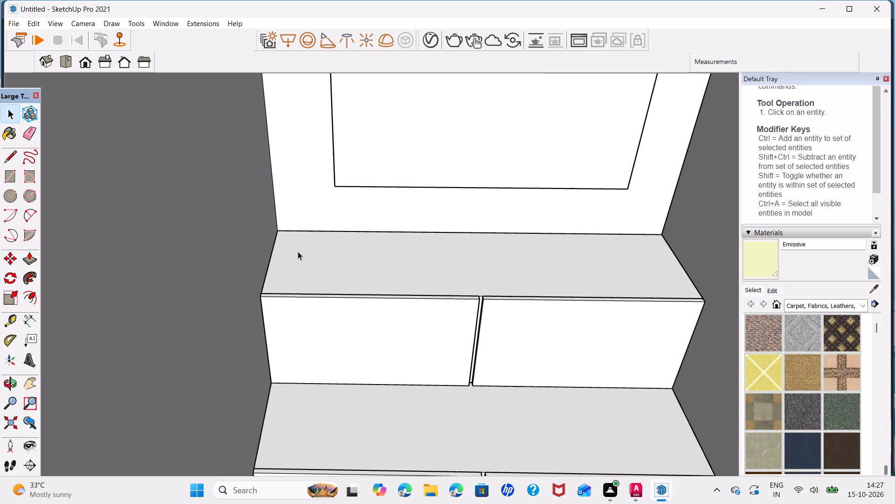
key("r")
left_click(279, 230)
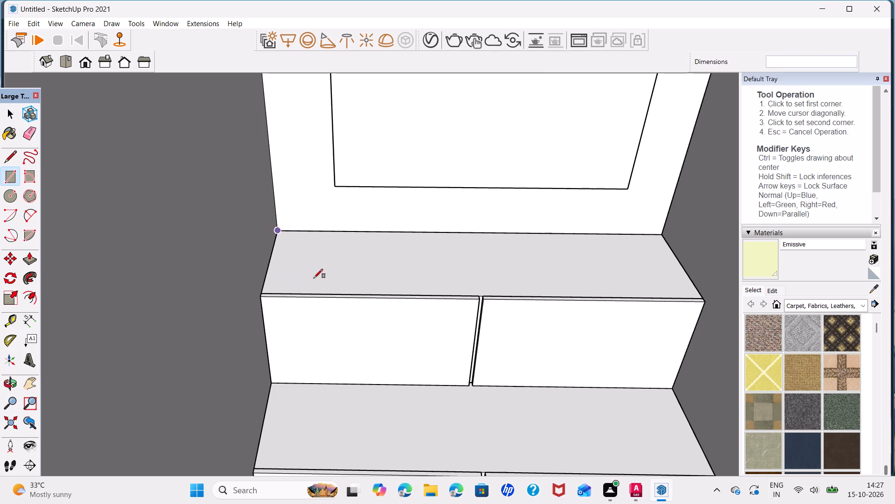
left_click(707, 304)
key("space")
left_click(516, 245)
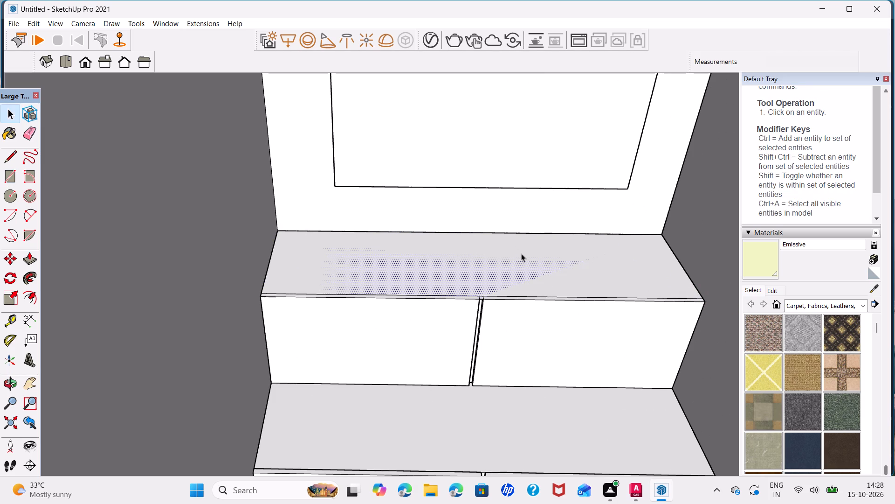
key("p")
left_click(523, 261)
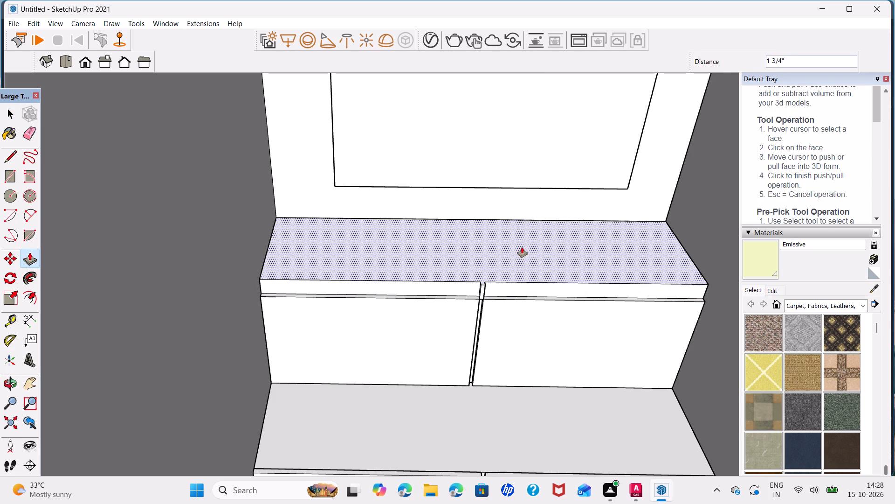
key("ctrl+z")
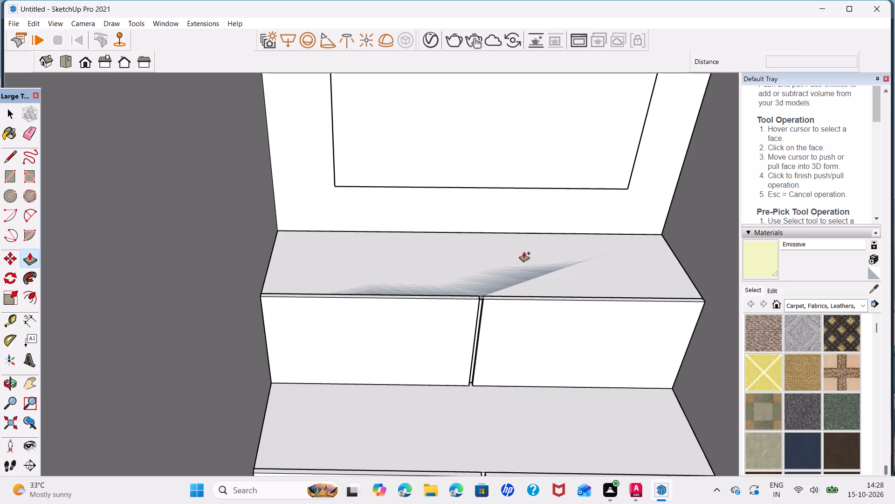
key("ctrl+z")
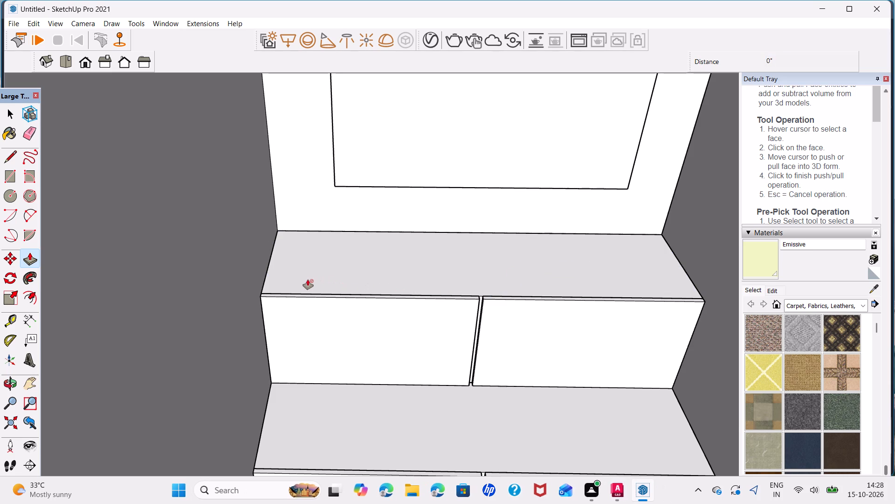
Draw a 3' 8" by 1' 1/2" rectangle covering the top of the upper stepped drawers, from back corner to opposite front corner.
key("space")
key("r")
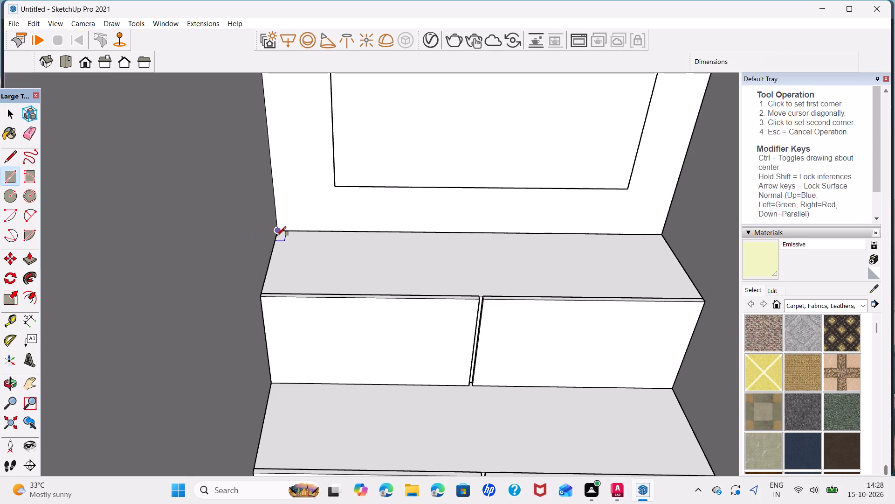
left_click(279, 229)
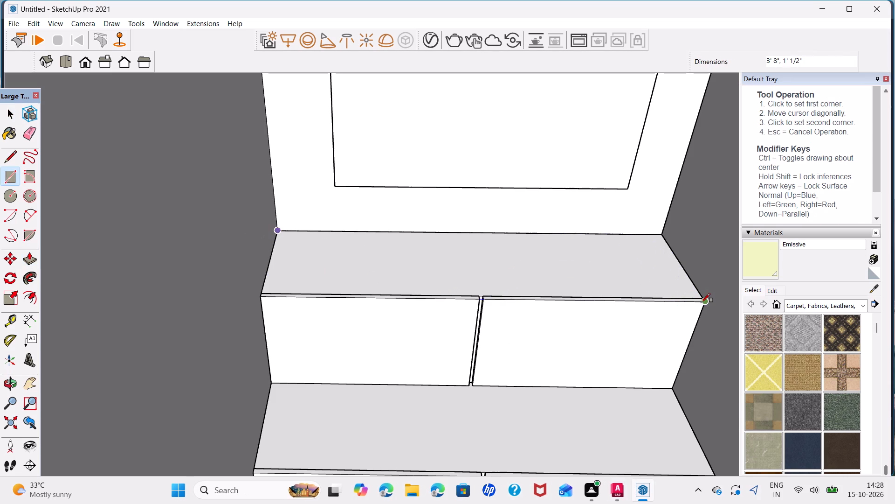
left_click(704, 304)
key("space")
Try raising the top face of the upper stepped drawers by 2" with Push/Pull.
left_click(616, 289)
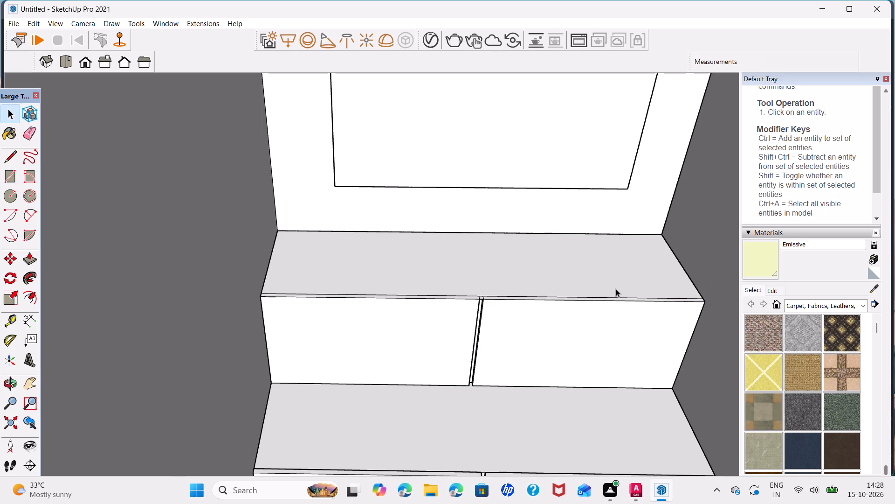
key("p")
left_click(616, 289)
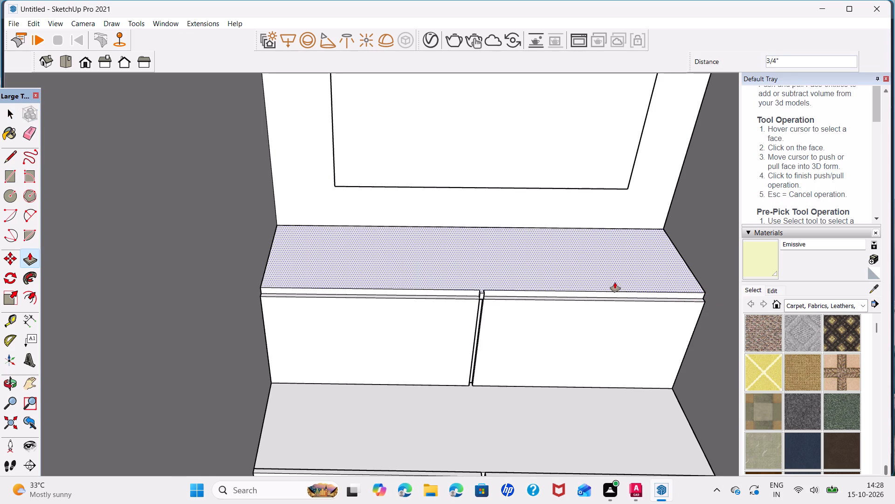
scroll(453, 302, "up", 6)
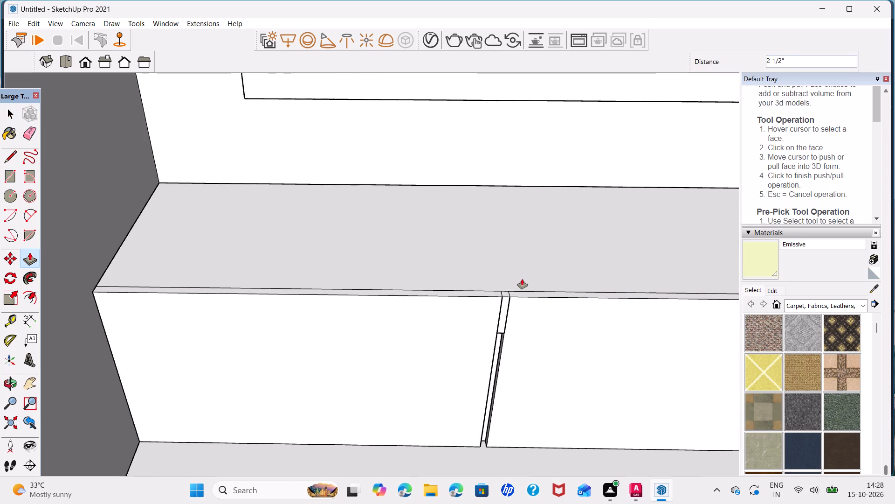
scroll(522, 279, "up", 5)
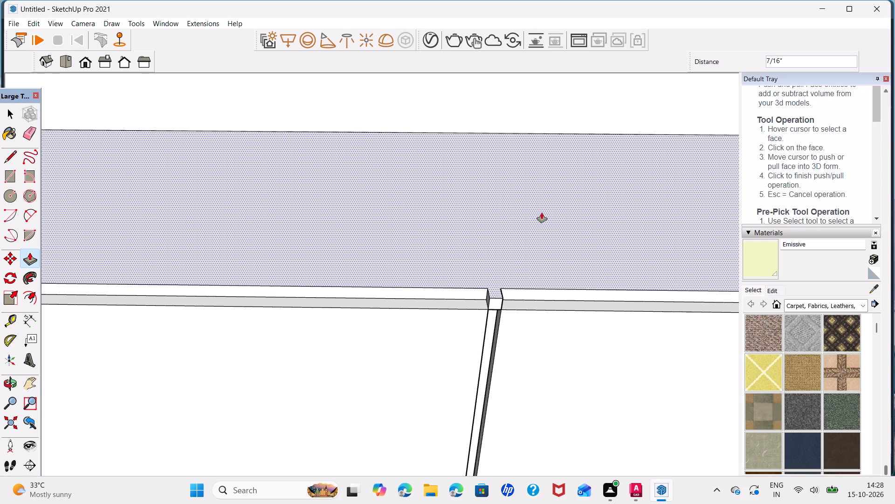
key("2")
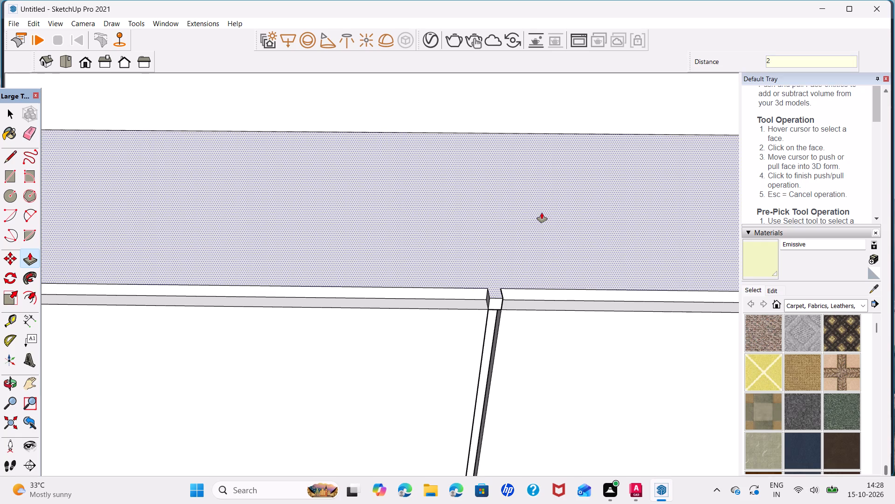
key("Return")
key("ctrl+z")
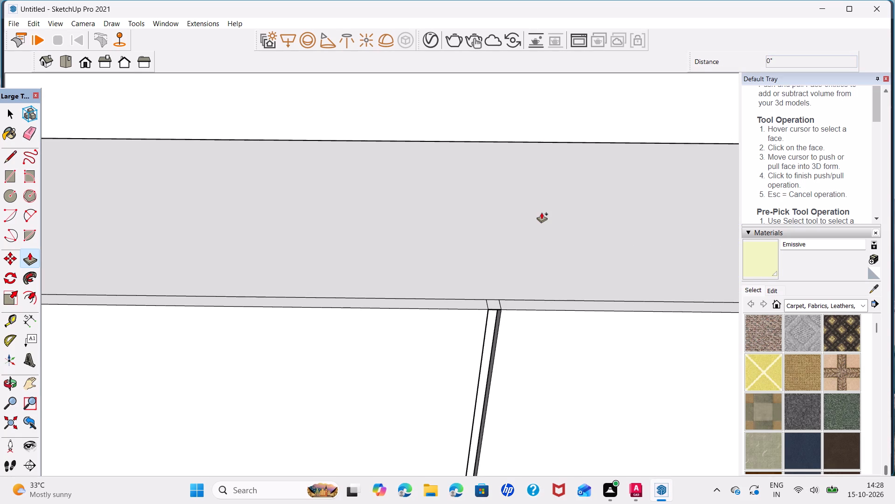
Raise the top face of the upper stepped drawers by 1" with Push/Pull.
left_click(558, 252)
key("1")
key("Return")
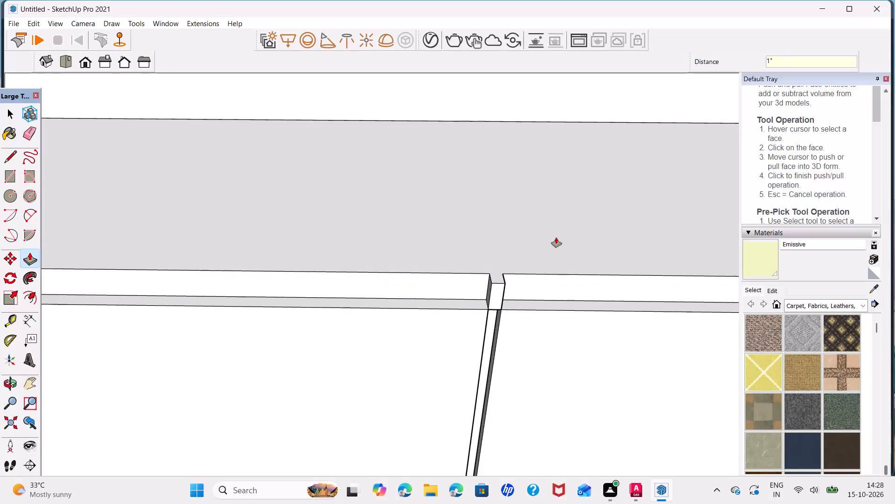
Extend the two front faces of the new top slab flush with the small centre piece above the drawer gap.
key("space")
left_click(531, 293)
key("p")
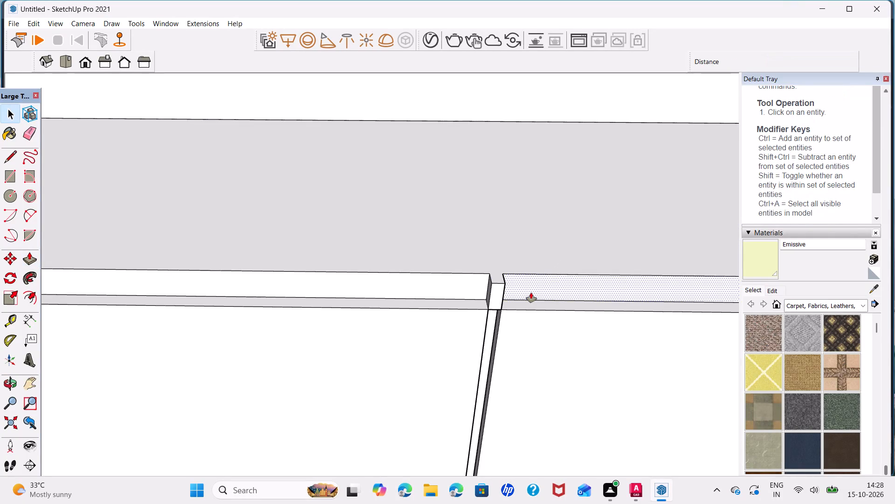
left_click(531, 293)
left_click(495, 299)
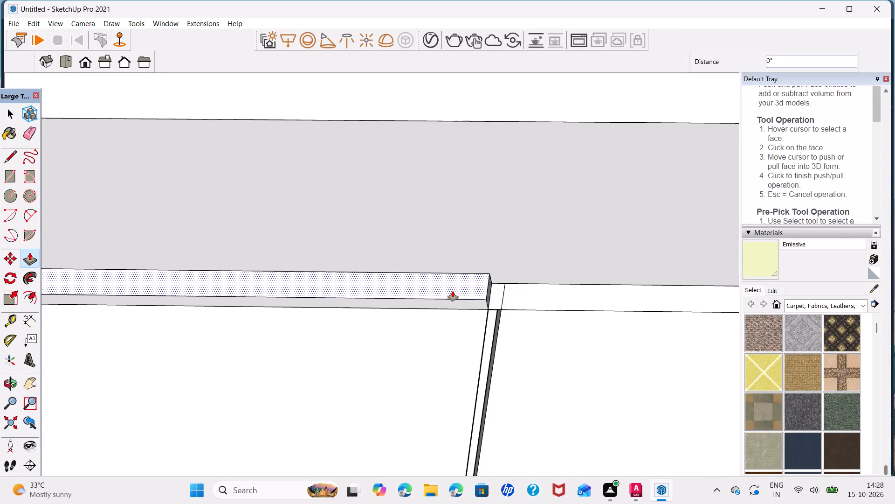
left_click(453, 291)
left_click(493, 297)
Delete the two short seam edges on the top slab's front above the gap between the upper drawers.
key("space")
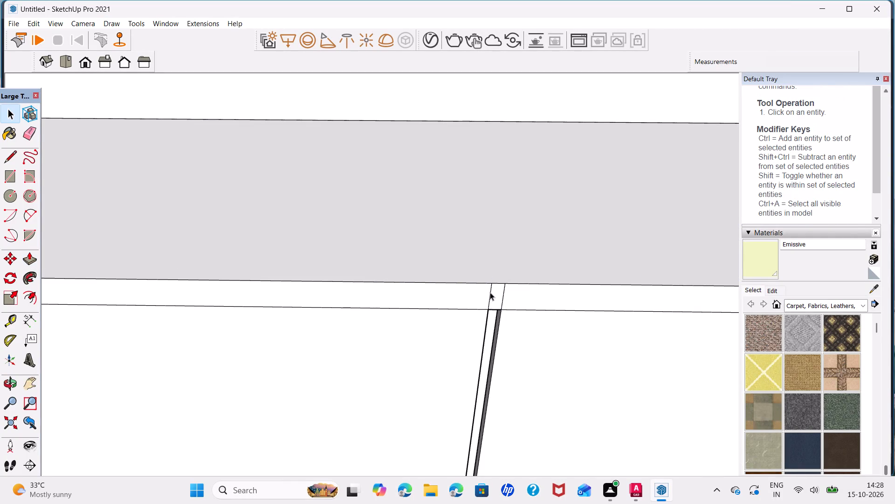
left_click(490, 292)
key("Delete")
left_click(501, 300)
key("Delete")
scroll(473, 308, "down", 14)
scroll(537, 360, "down", 4)
middle_click_drag(544, 371, 541, 368)
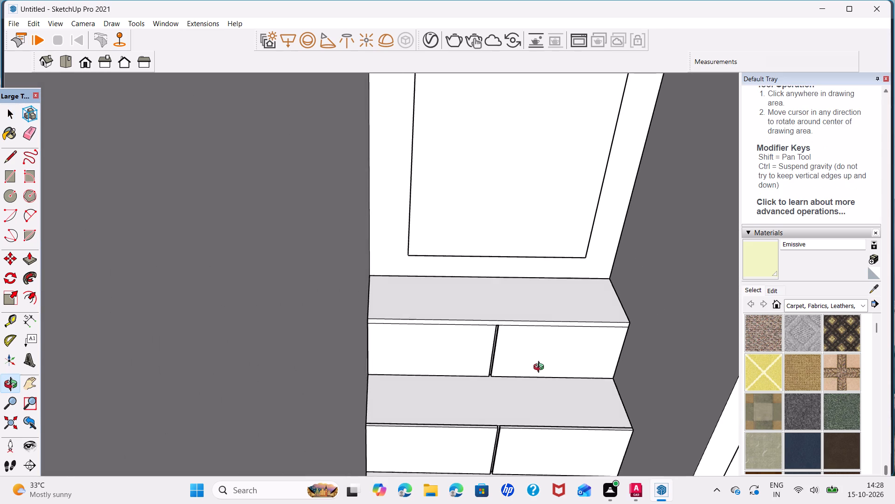
middle_click_drag(541, 368, 506, 289)
scroll(428, 395, "up", 3)
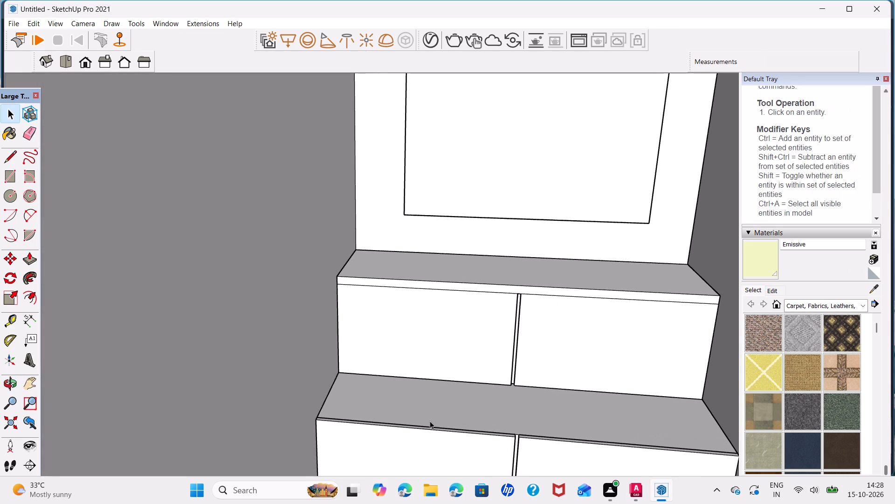
Draw a rectangle over the top surface of the lower stepped drawers, from the back corner to the opposite front corner.
scroll(443, 413, "up", 1)
middle_click_drag(443, 413, 460, 418)
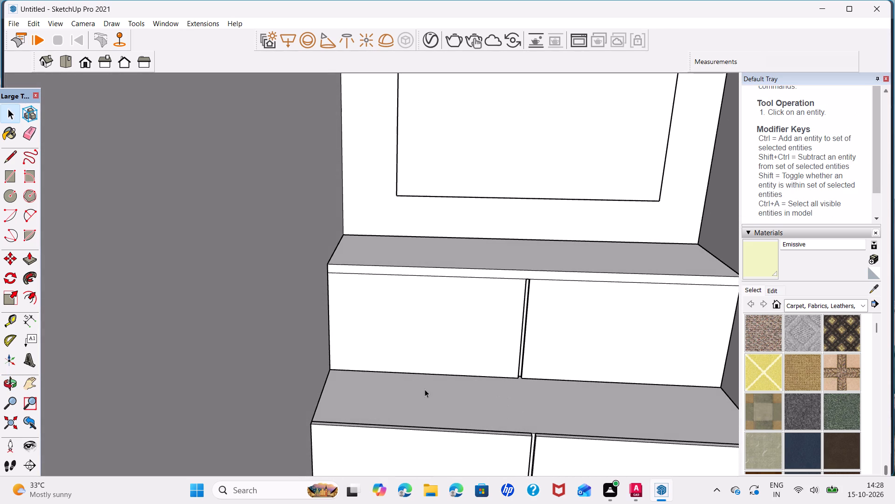
key("r")
left_click(330, 365)
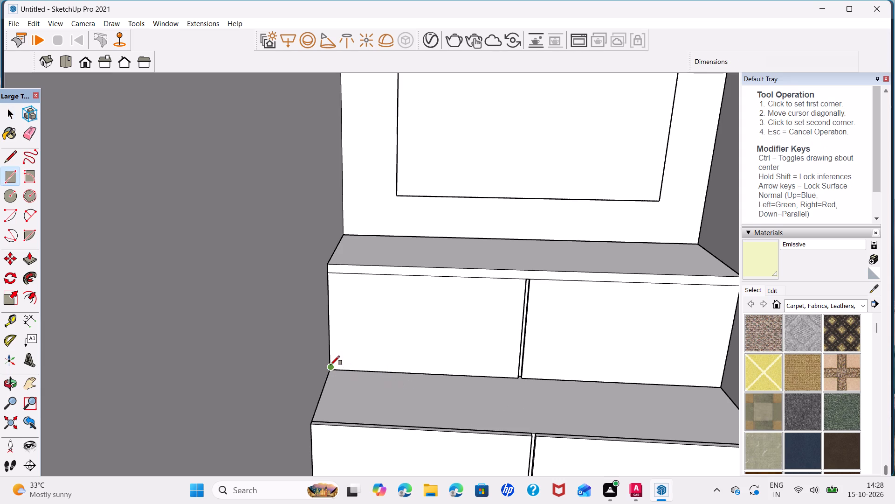
middle_click_drag(700, 433, 629, 406)
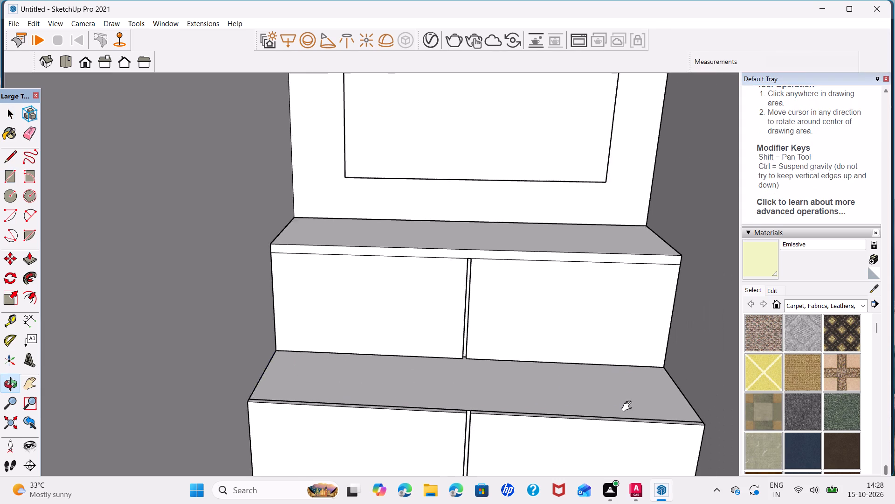
middle_click_drag(629, 406, 619, 399)
scroll(716, 439, "up", 5)
middle_click_drag(637, 396, 642, 452)
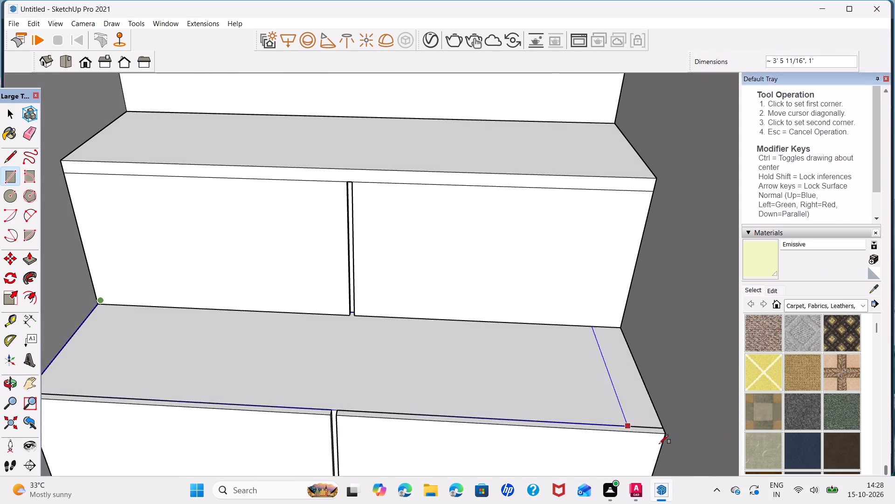
left_click(665, 434)
Raise the top face of the lower stepped drawers by 1" with Push/Pull.
key("space")
left_click(574, 385)
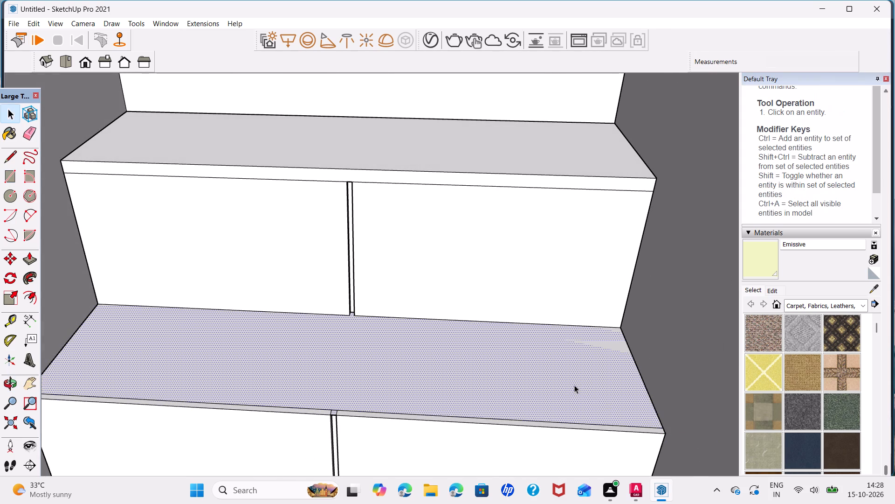
key("p")
left_click(574, 385)
key("1")
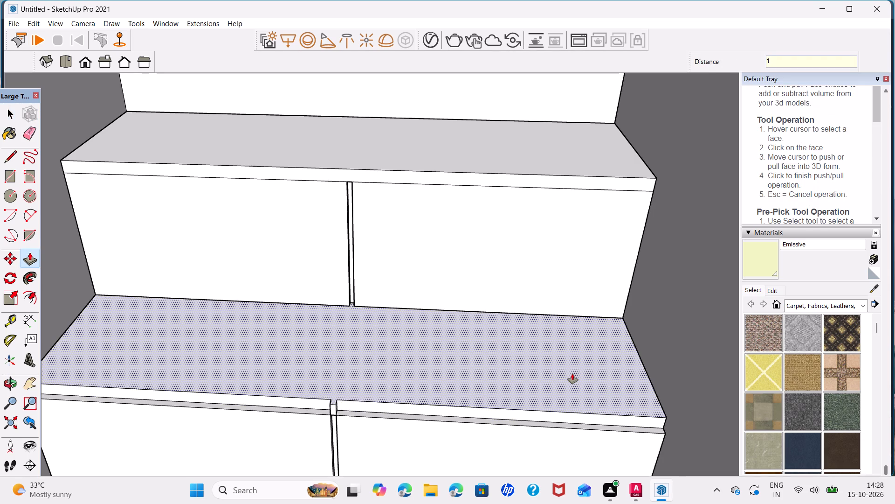
key("Return")
Extend the two front faces of the lower top slab flush with the small centre piece above the drawer gap.
left_click(438, 410)
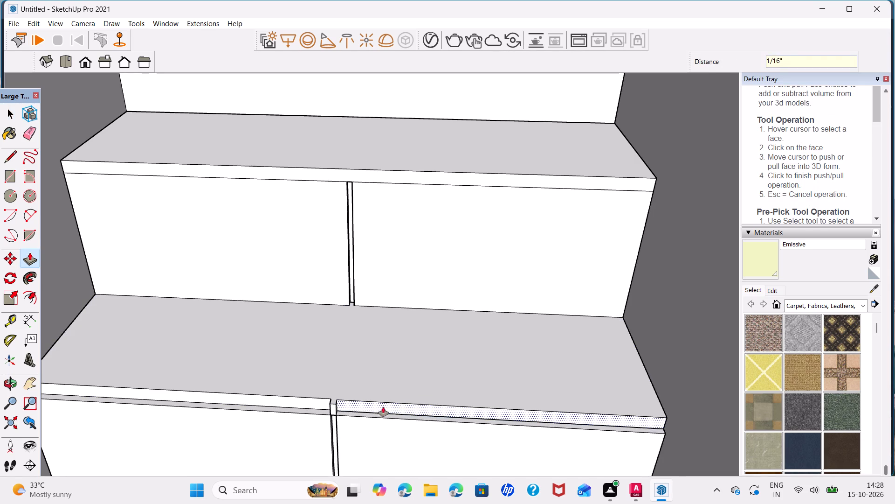
left_click(335, 408)
left_click(314, 401)
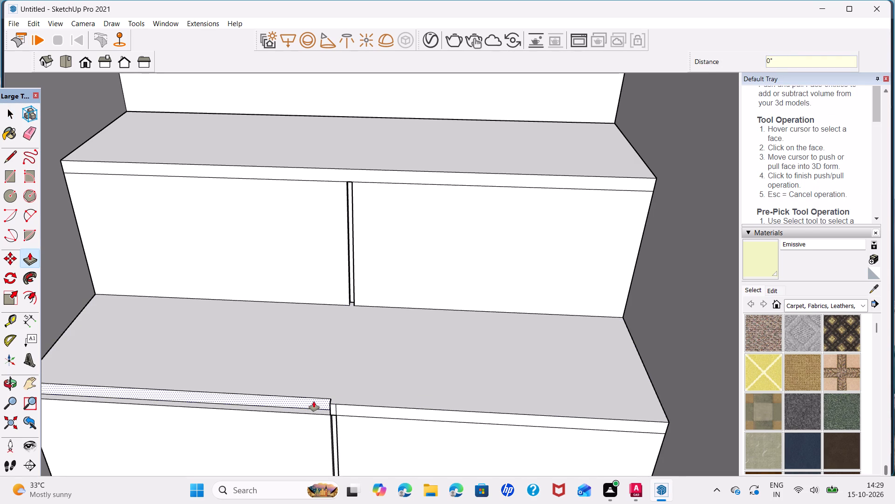
left_click(366, 411)
Delete the two short seam edges on the lower slab's front above the gap between the drawers.
key("space")
left_click(335, 411)
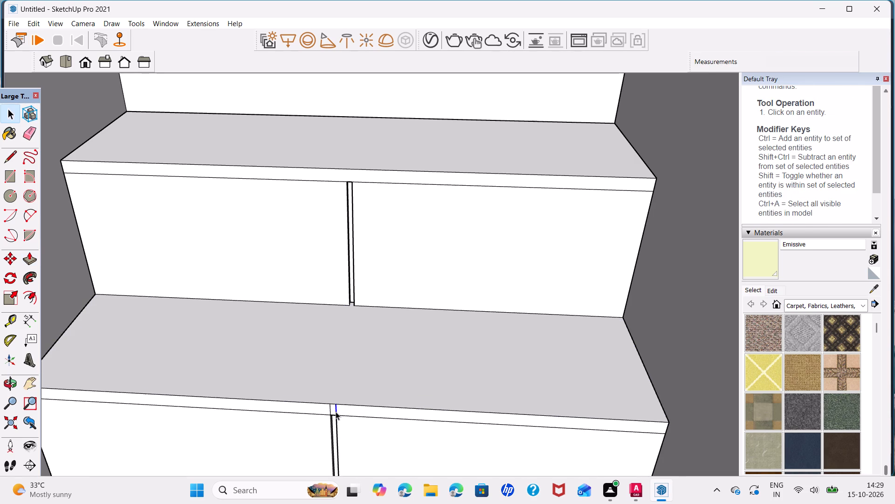
key("Delete")
left_click(331, 408)
key("Delete")
Draw a rug rectangle about 5' 6" by 5' 1 3/4" on the floor in front of the base cabinets.
triple_click(362, 400)
scroll(428, 381, "down", 6)
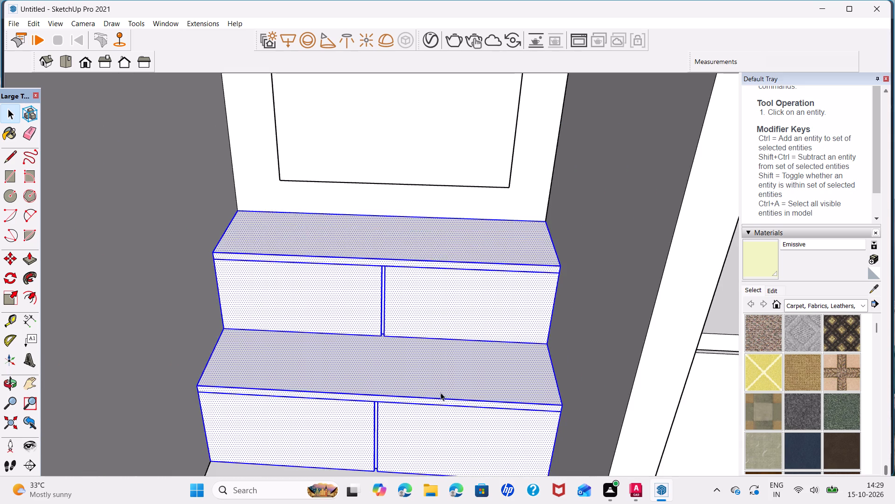
scroll(443, 393, "down", 9)
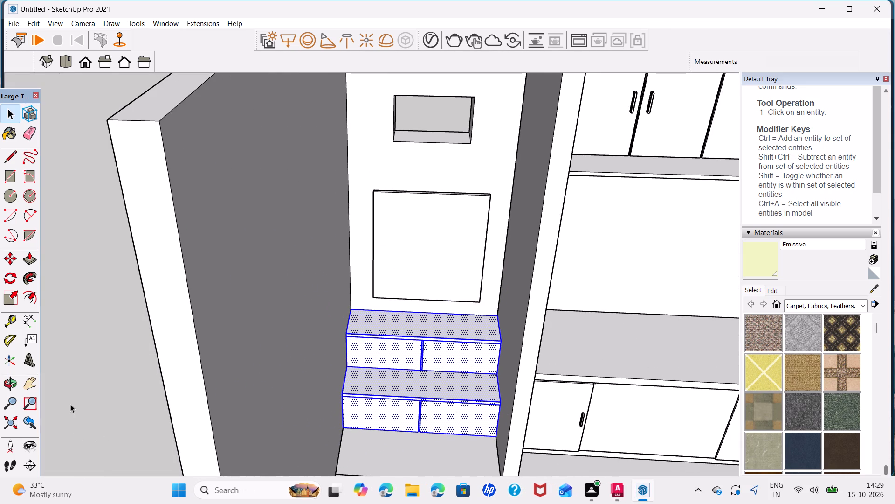
left_click(70, 404)
scroll(286, 365, "down", 5)
middle_click_drag(321, 386, 345, 280)
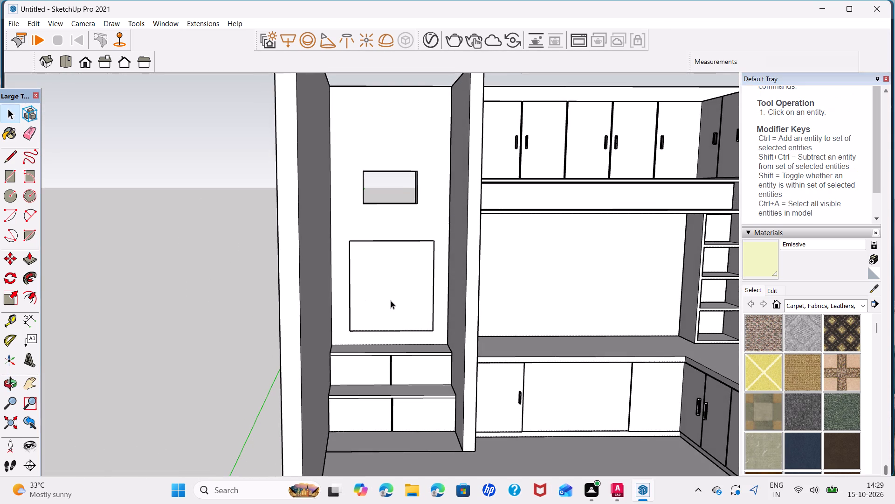
middle_click_drag(439, 319, 390, 298, "shift")
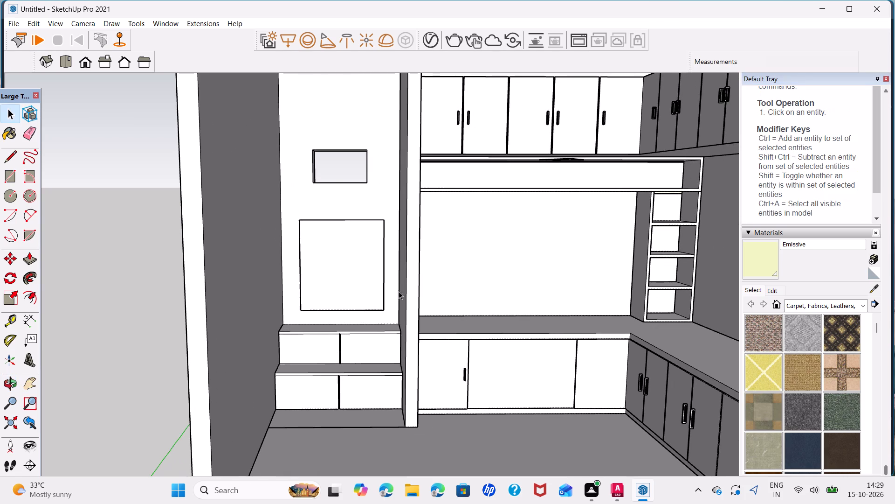
scroll(410, 285, "down", 2)
middle_click_drag(465, 284, 344, 247, "shift")
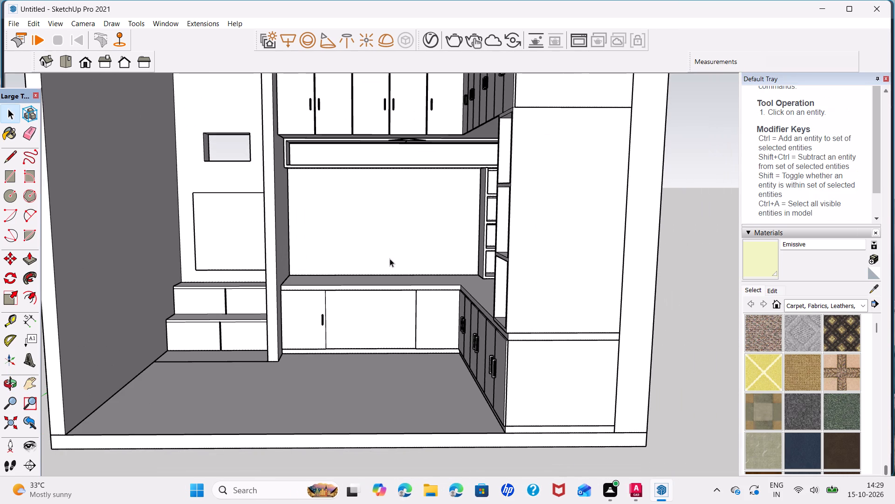
scroll(387, 260, "down", 2)
middle_click_drag(383, 269, 393, 311)
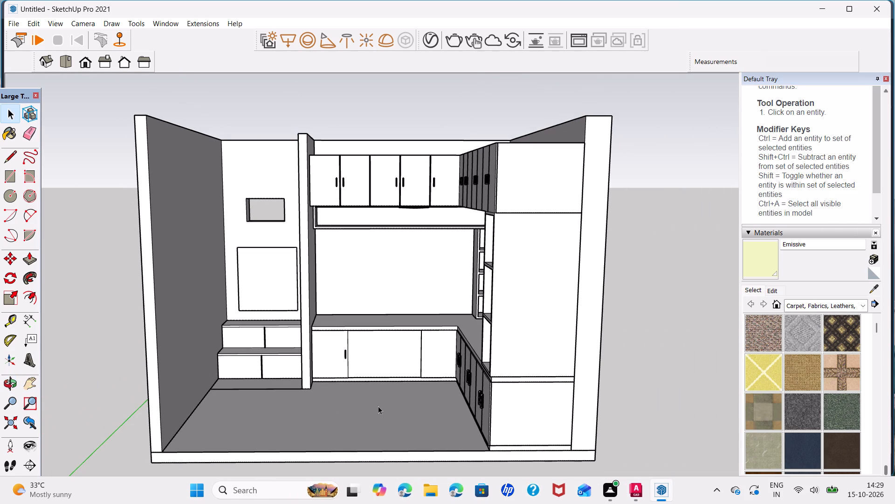
key("r")
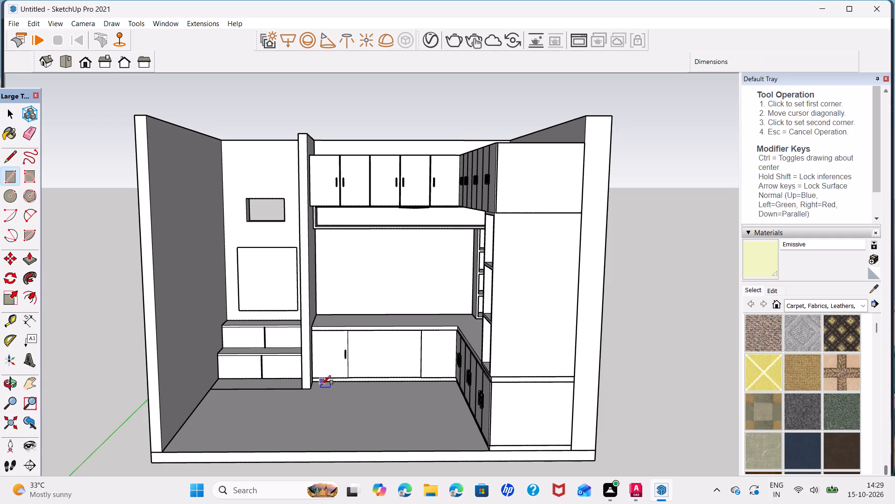
left_click(323, 388)
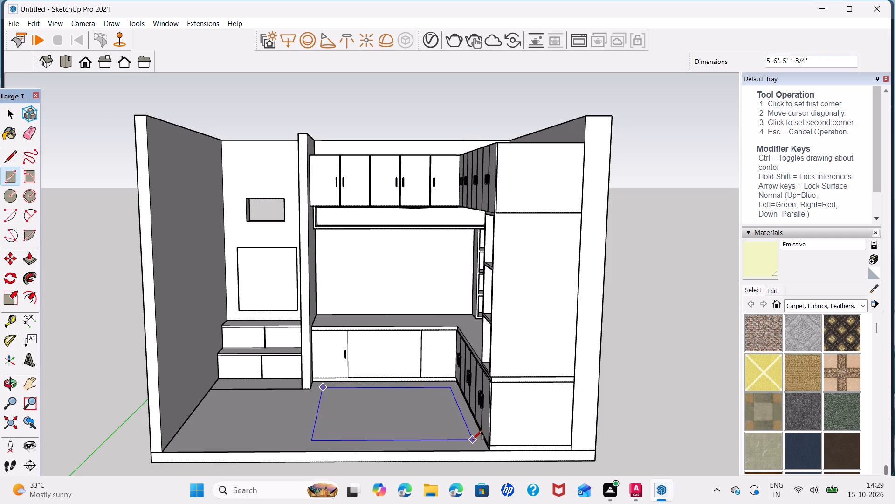
left_click(473, 440)
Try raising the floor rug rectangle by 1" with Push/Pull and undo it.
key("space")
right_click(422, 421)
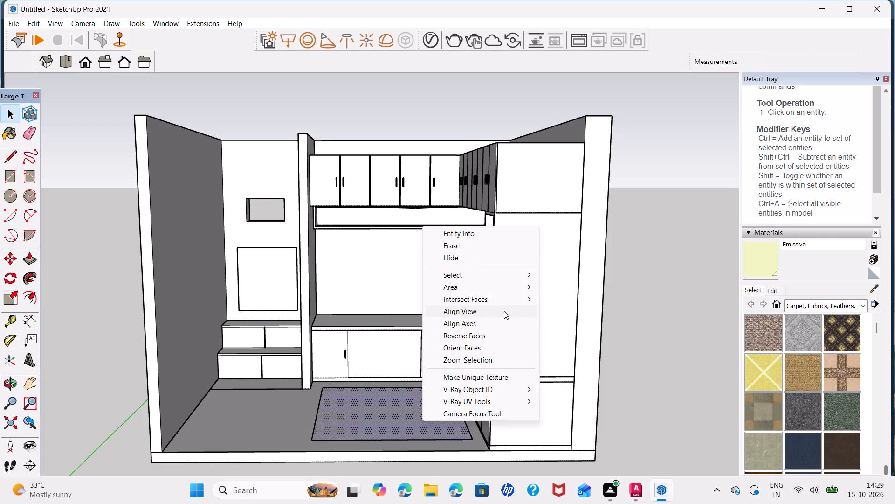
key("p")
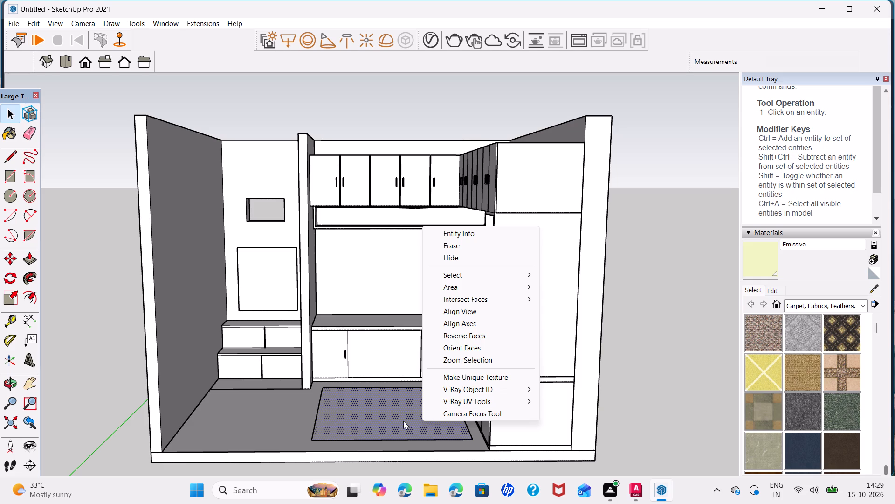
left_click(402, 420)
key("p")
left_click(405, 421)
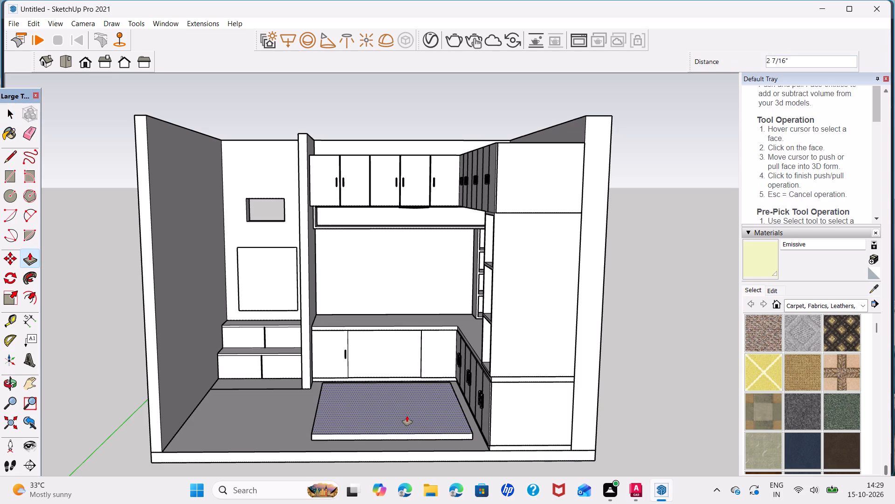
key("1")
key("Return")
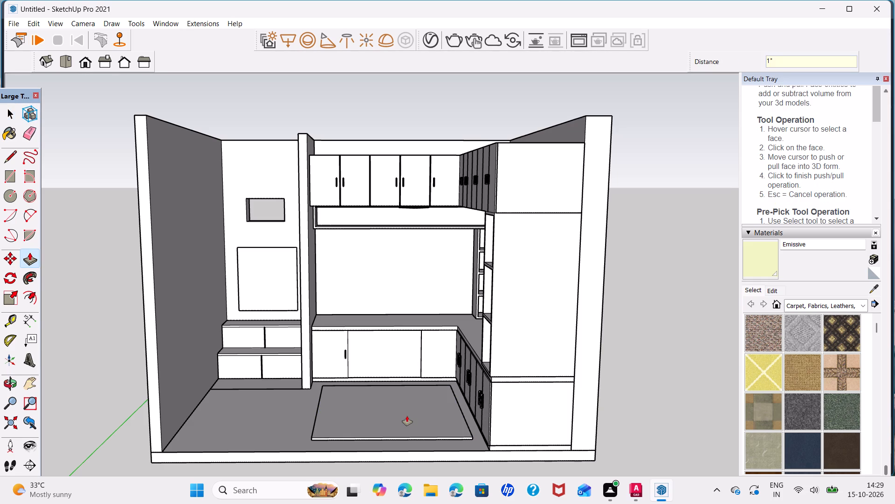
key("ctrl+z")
Raise the floor rug rectangle by 0.5" with Push/Pull.
left_click(413, 425)
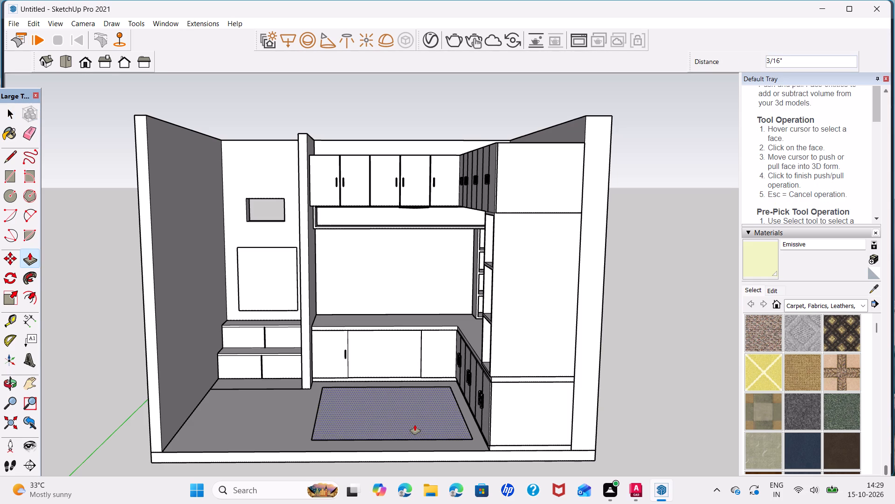
type("0.5")
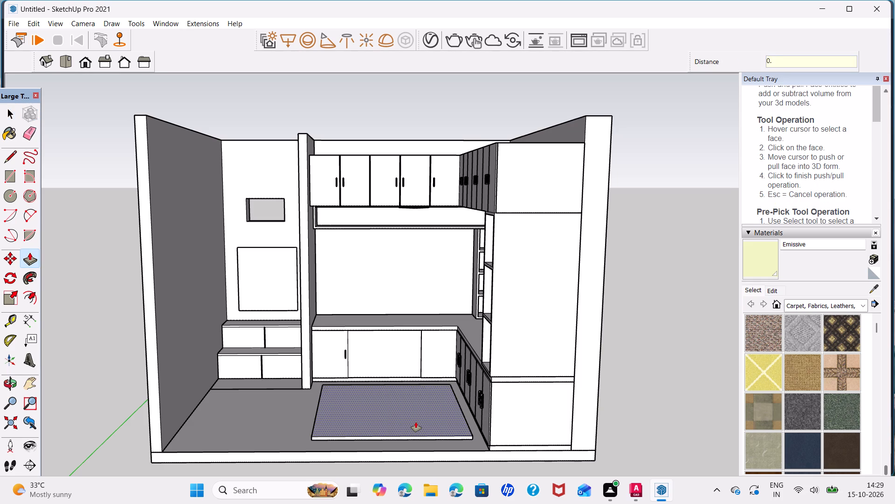
key("Return")
key("space")
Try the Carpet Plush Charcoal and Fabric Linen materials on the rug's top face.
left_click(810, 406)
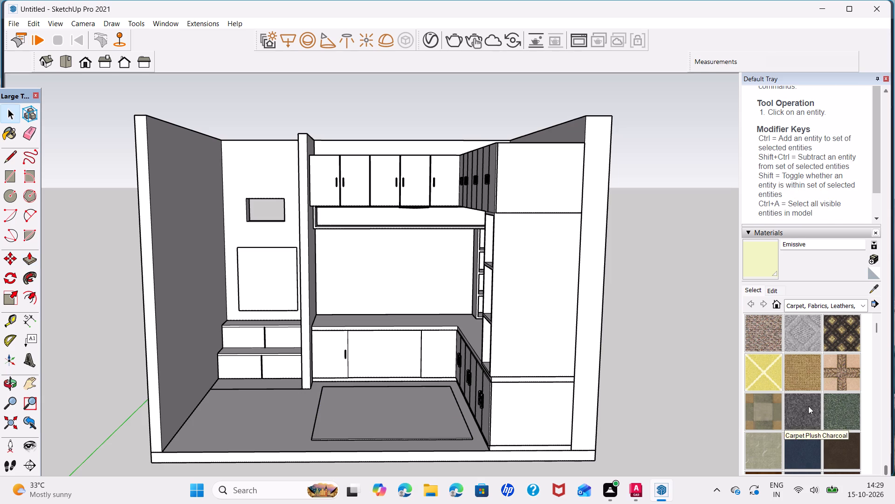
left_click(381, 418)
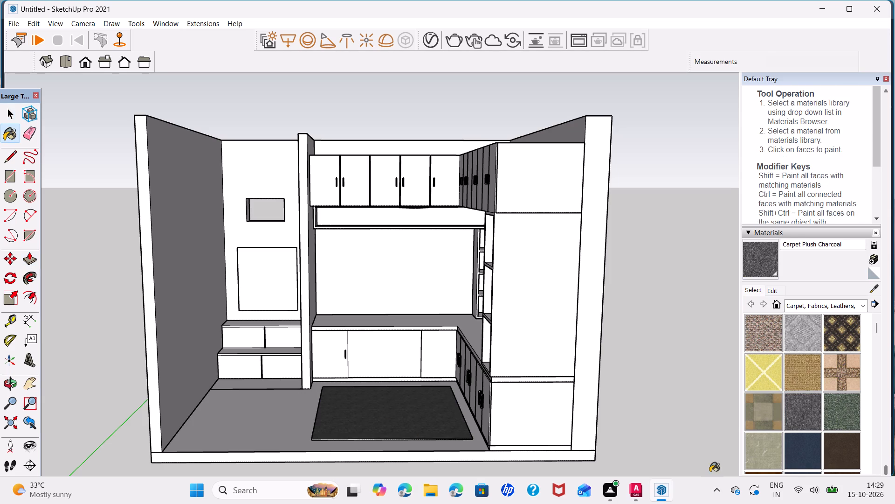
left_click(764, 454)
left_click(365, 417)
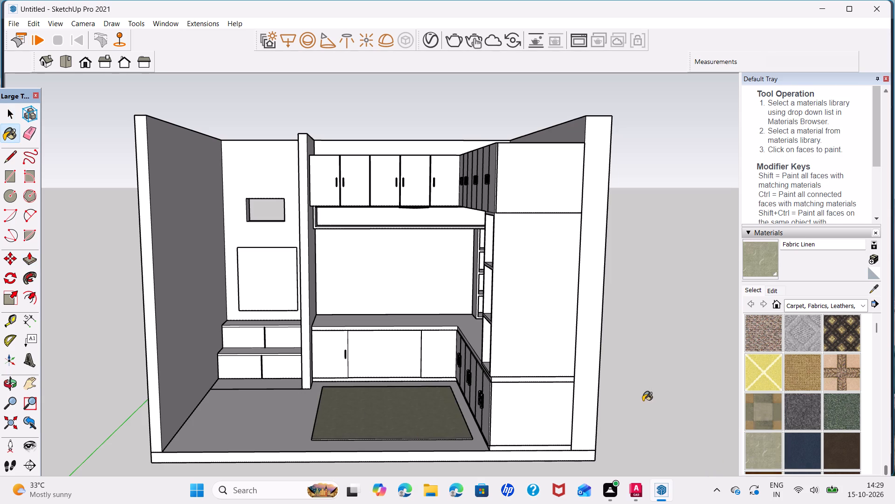
Paint the rug's top face with the Carpet Pattern Squares Multi material.
left_click(747, 422)
left_click(399, 417)
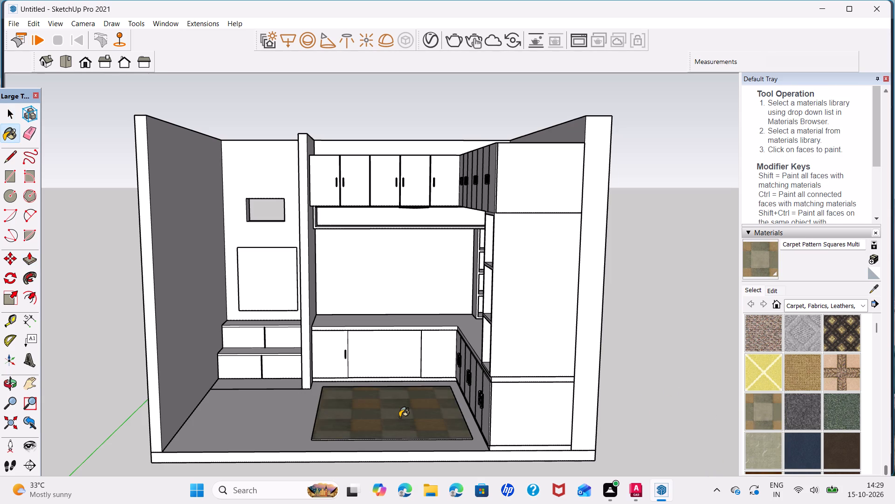
key("space")
Draw a rectangular front panel over each of the three openings of the tall open shelf unit beside the window.
scroll(394, 378, "down", 4)
middle_click_drag(393, 364, 400, 407)
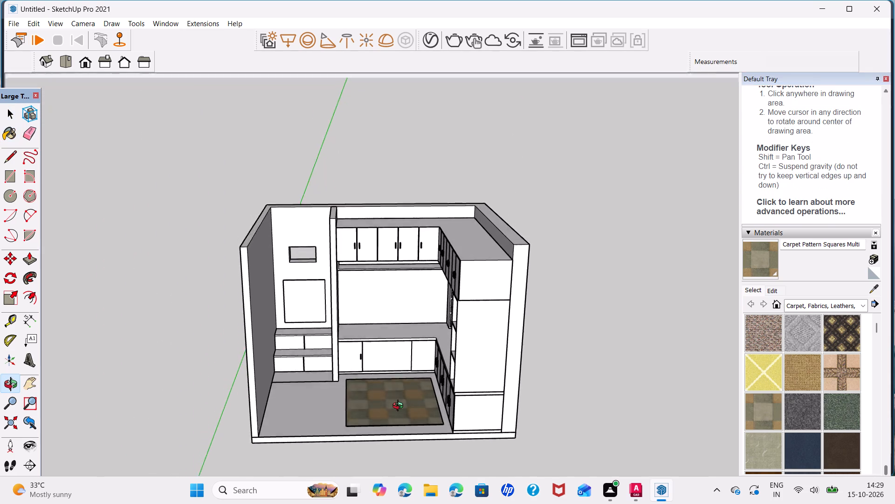
middle_click_drag(400, 407, 500, 355)
scroll(439, 320, "up", 4)
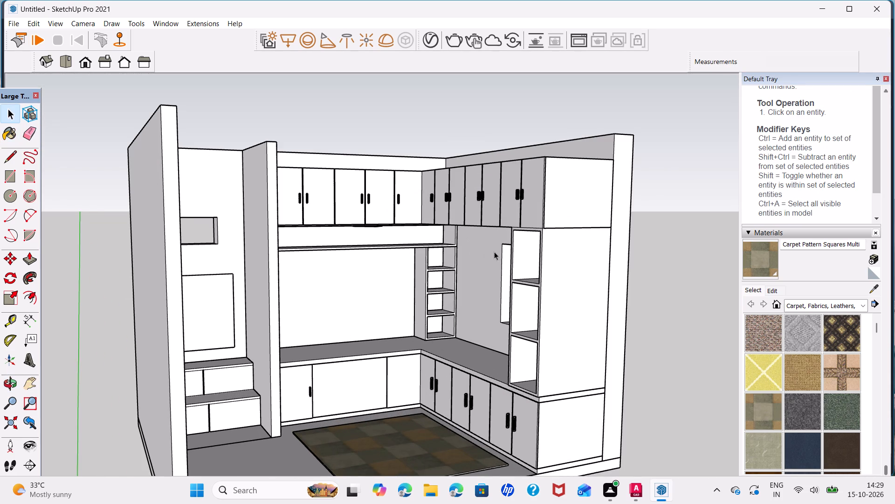
scroll(495, 252, "up", 1)
middle_click_drag(513, 276, 618, 282)
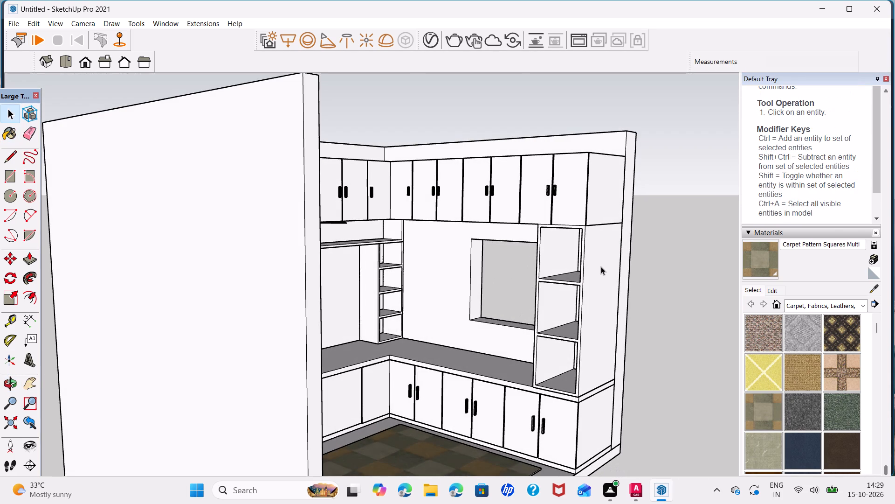
key("r")
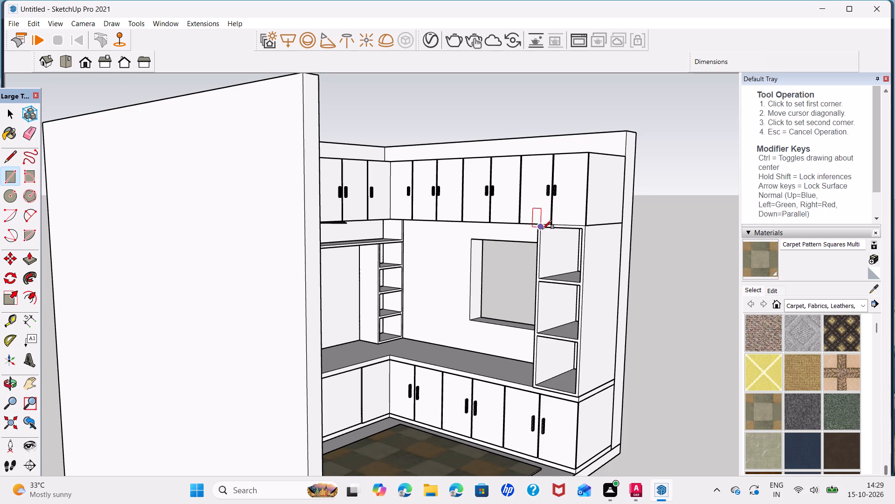
left_click(541, 231)
left_click(577, 282)
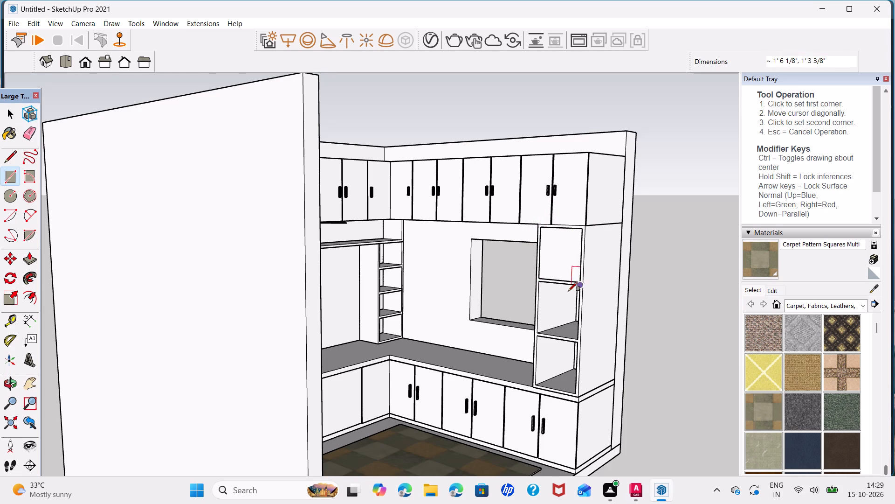
left_click(541, 284)
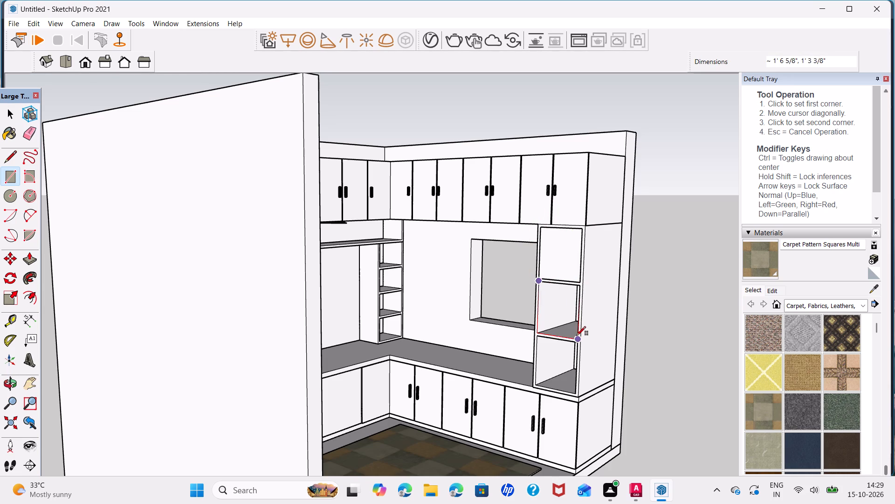
left_click(577, 336)
left_click(538, 340)
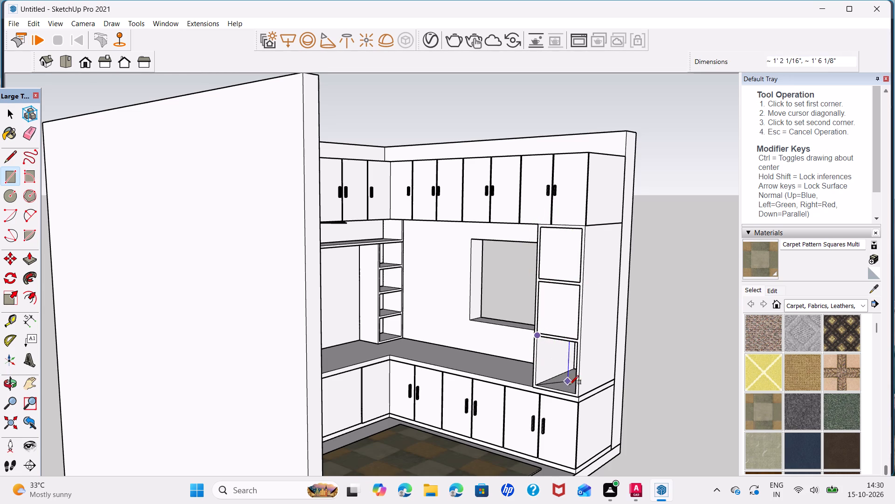
left_click(575, 392)
Draw rectangular front panels about 1' 4" wide over the four openings of the narrow corner shelf unit.
middle_click_drag(534, 319, 401, 356)
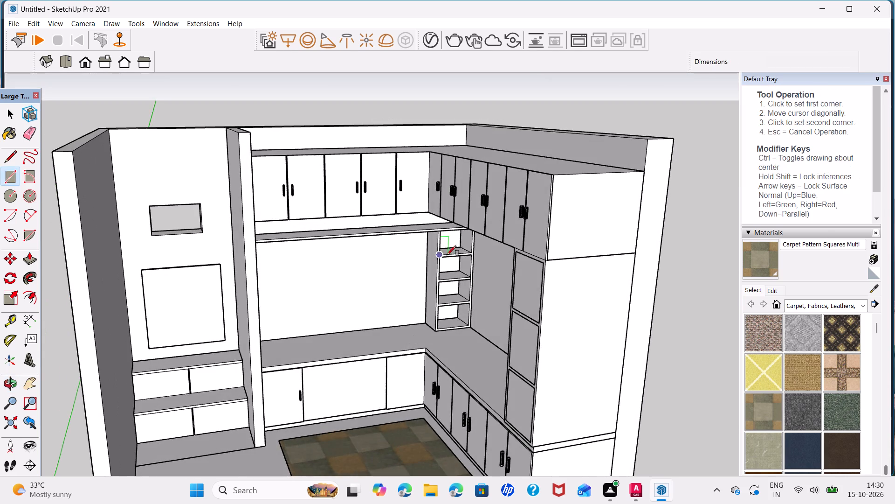
scroll(454, 241, "up", 6)
middle_click_drag(451, 263, 442, 201)
scroll(445, 248, "up", 5)
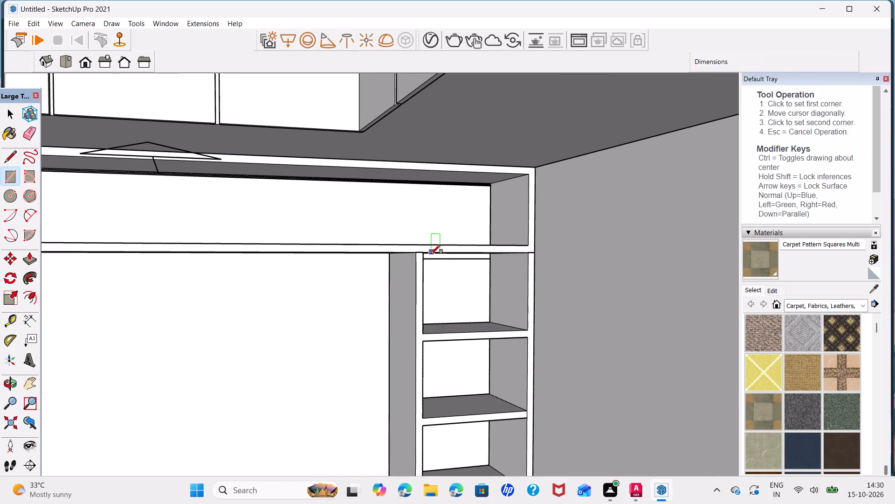
left_click(425, 253)
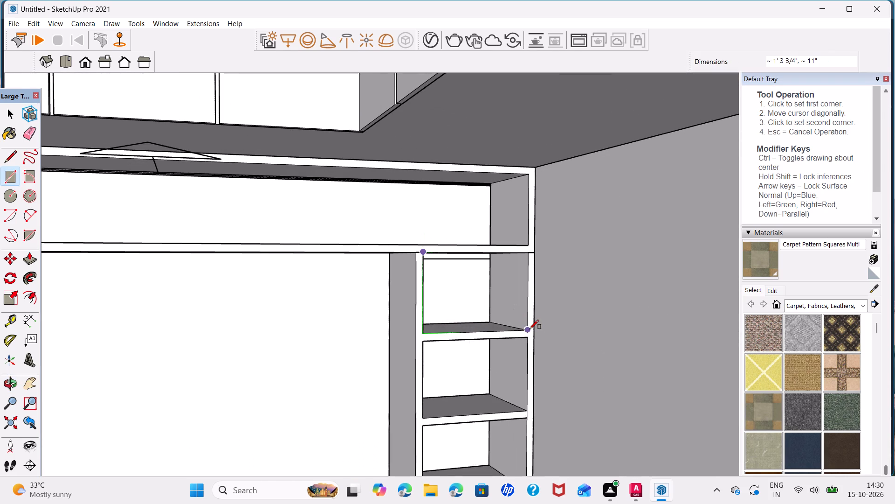
left_click(530, 329)
left_click(423, 343)
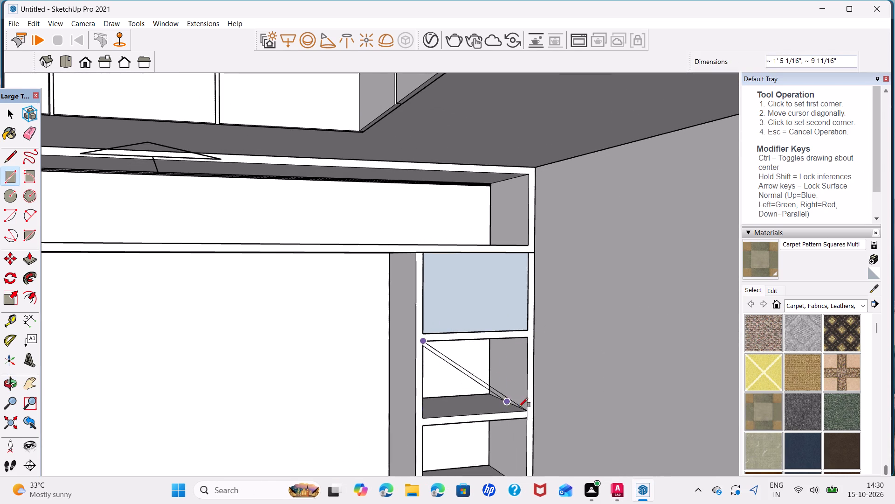
left_click(528, 412)
middle_click_drag(510, 415, 500, 371, "shift")
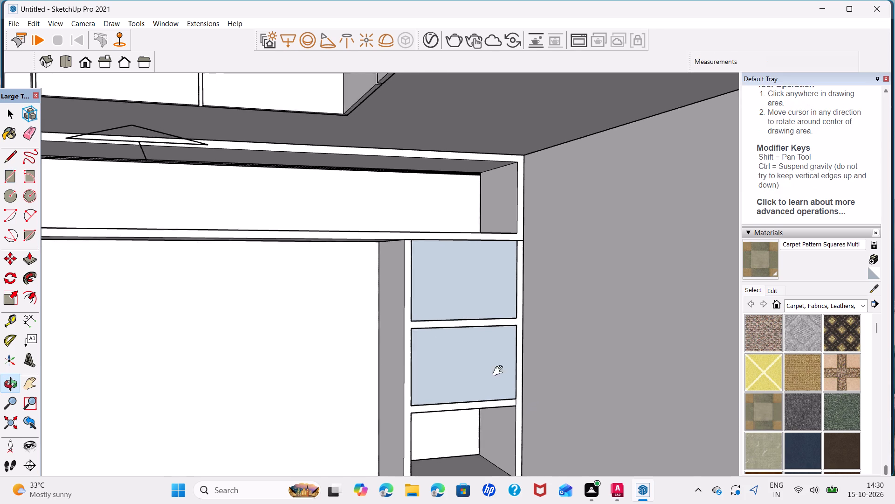
middle_click_drag(500, 371, 502, 233, "shift")
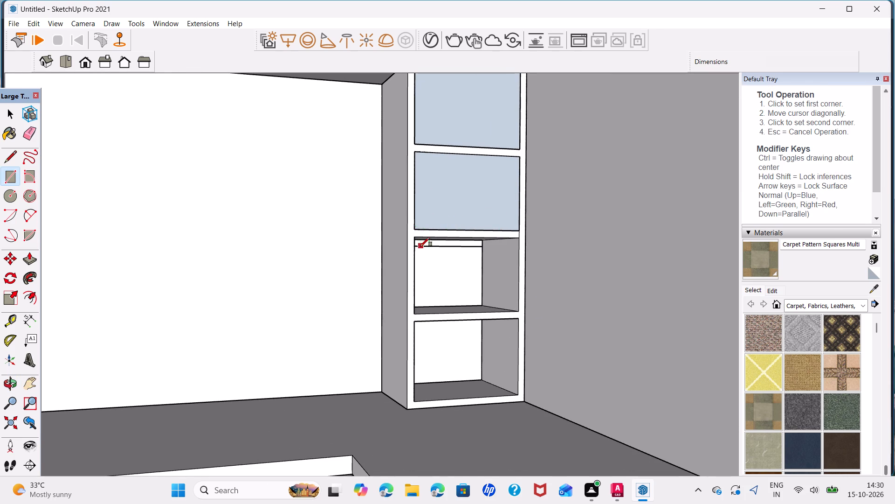
left_click(417, 240)
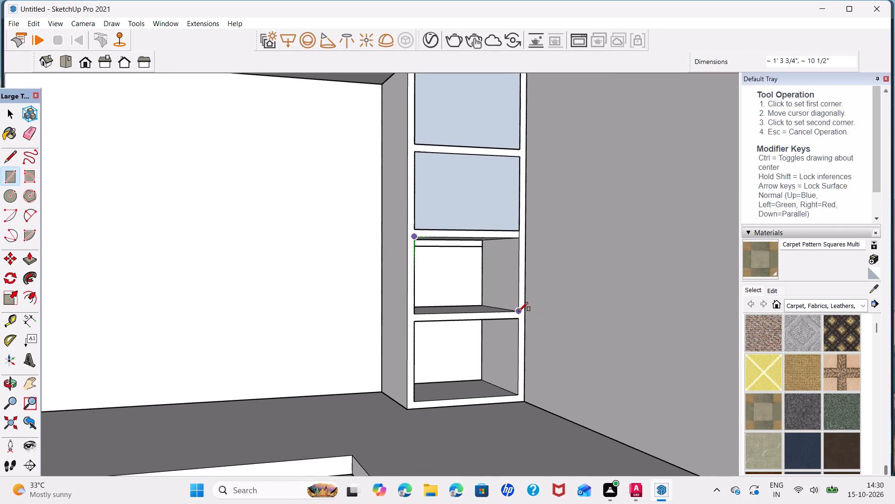
left_click(519, 311)
left_click(417, 321)
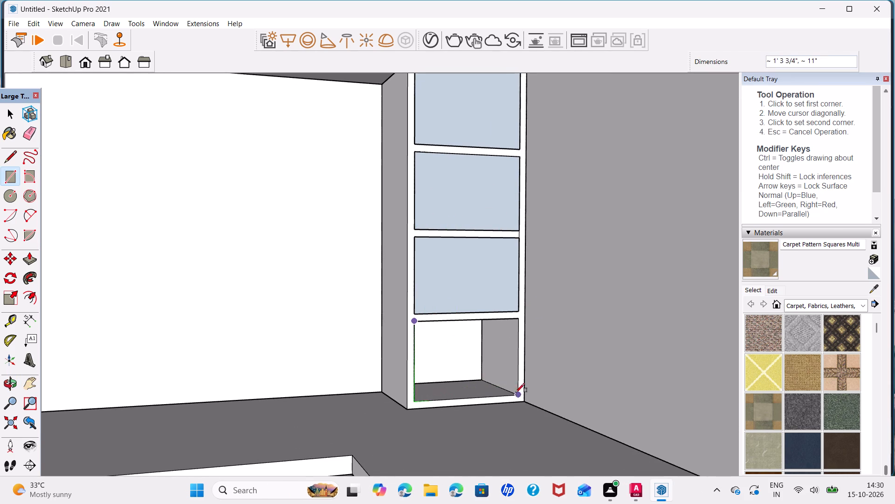
left_click(517, 398)
Draw a rectangular front panel across the long horizontal shelf opening below the wall cabinets.
scroll(394, 269, "down", 5)
middle_click_drag(366, 243, 459, 364)
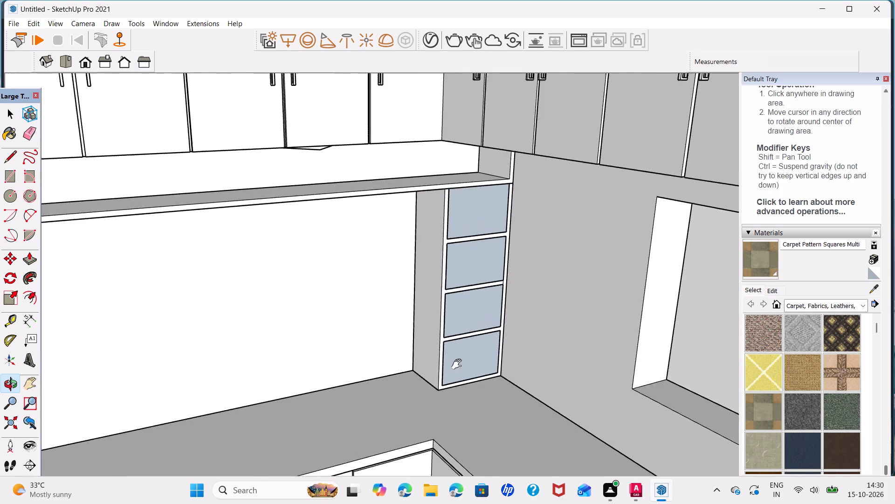
middle_click_drag(459, 364, 505, 390)
middle_click_drag(494, 400, 416, 335)
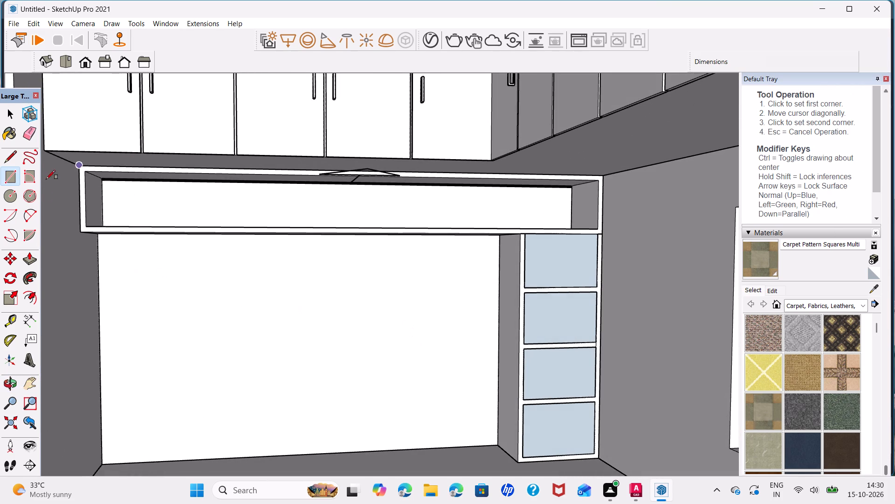
left_click(88, 174)
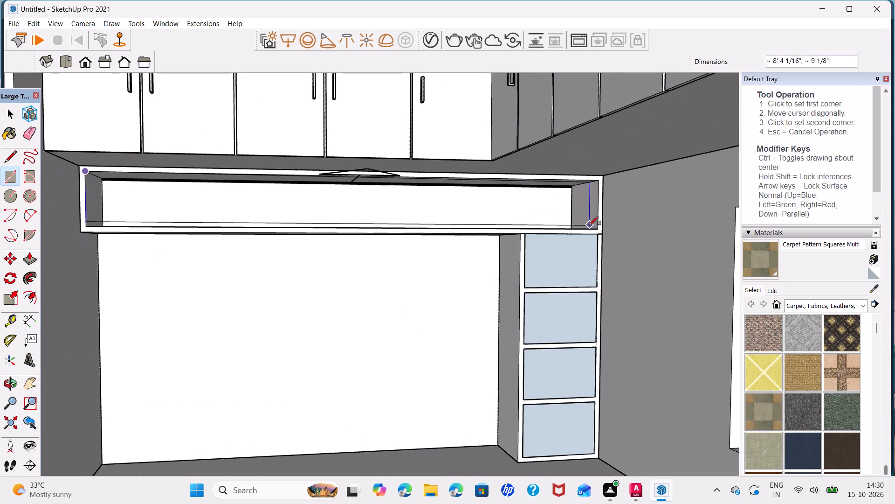
left_click(599, 227)
key("space")
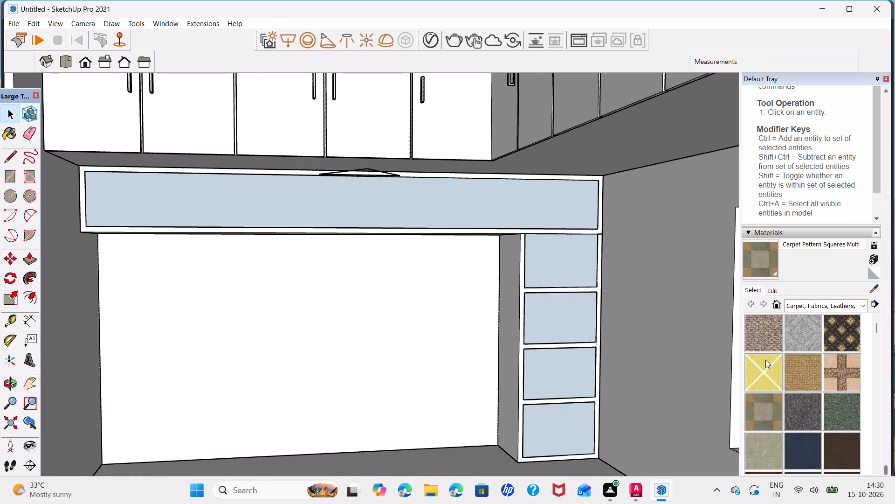
Reverse the faces of the long shelf's front panel and the four corner shelf panels.
right_click(467, 203)
right_click(467, 206)
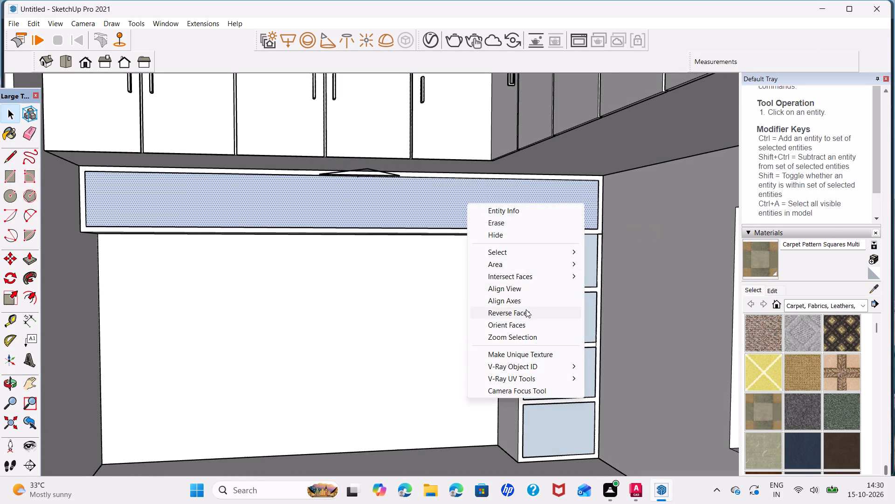
left_click(526, 309)
right_click(556, 267)
left_click(588, 375)
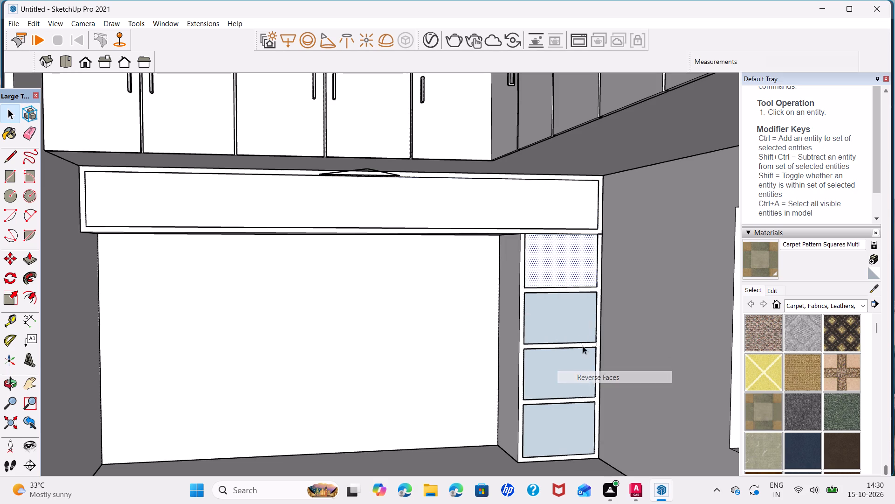
right_click(574, 319)
left_click(617, 238)
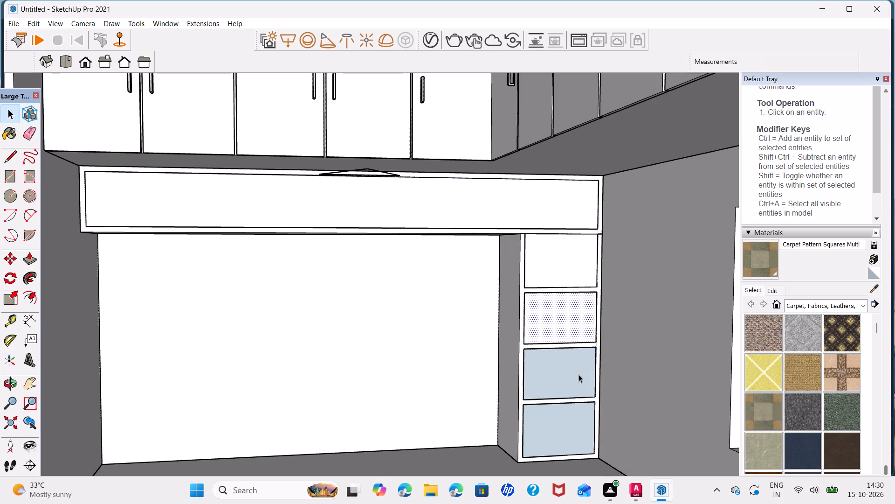
right_click(578, 375)
left_click(631, 287)
right_click(561, 434)
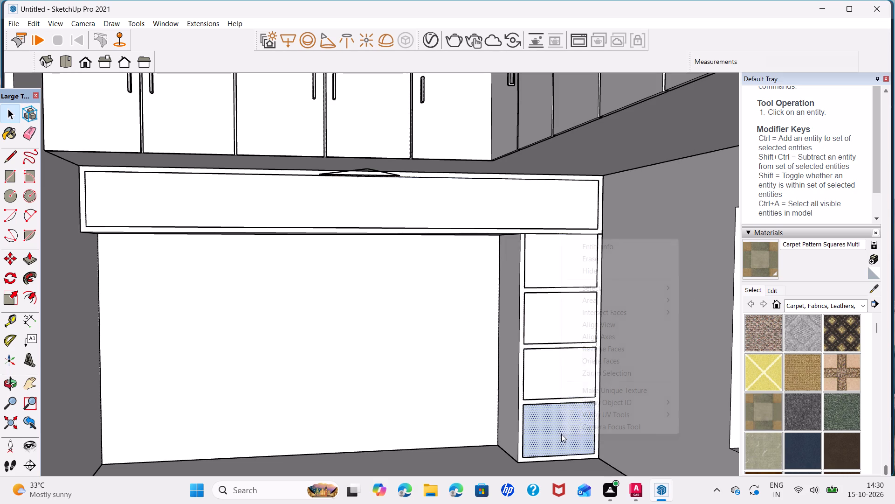
left_click(634, 351)
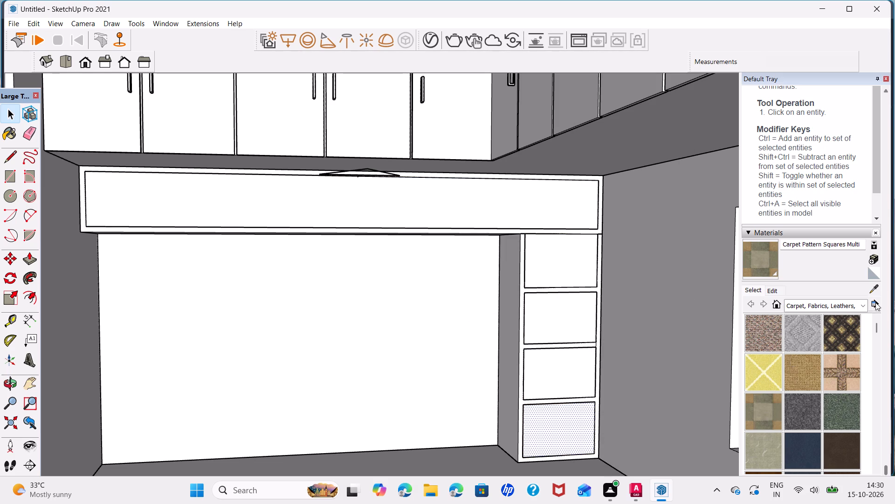
Paint the four corner shelf panels and the long shelf panel with Translucent Glass Sky Reflection from the Glass and Mirrors collection.
left_click(858, 305)
left_click(826, 353)
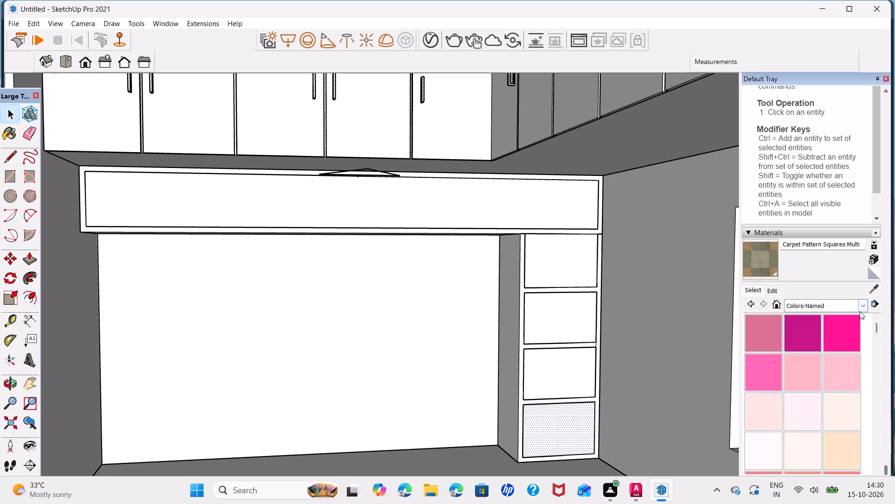
left_click(860, 311)
left_click(833, 359)
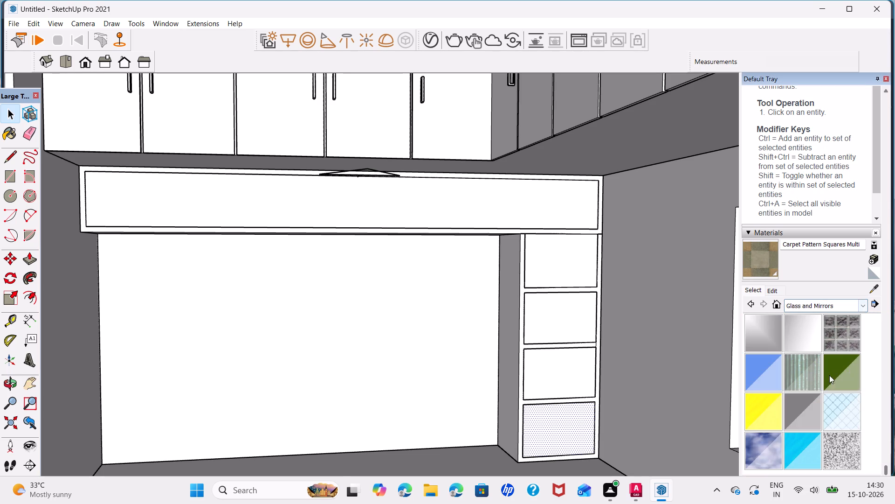
left_click(763, 454)
left_click(573, 436)
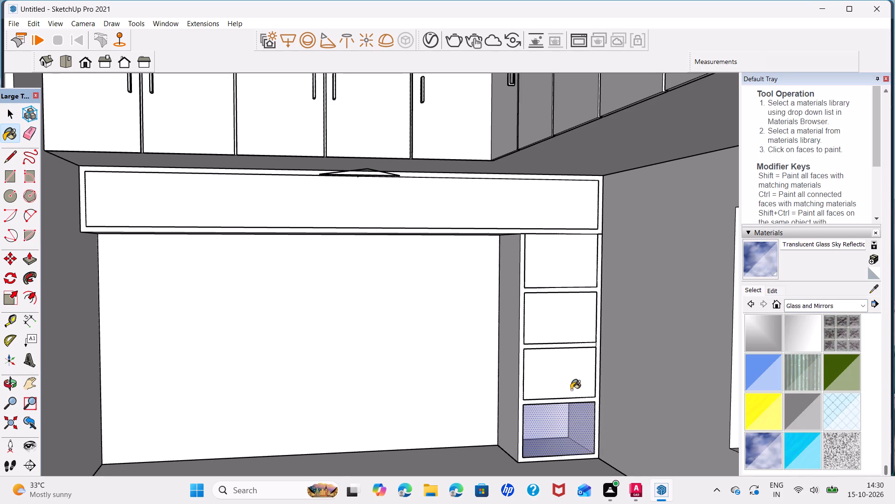
left_click(570, 385)
left_click(566, 331)
left_click(554, 275)
left_click(536, 214)
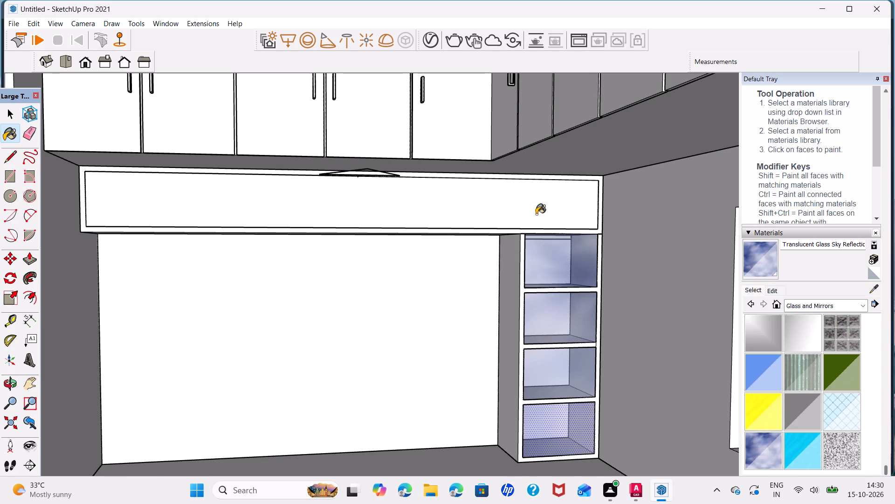
Paint the three front panels of the tall shelf unit with the Translucent Glass Sky Reflection material.
scroll(459, 384, "down", 5)
middle_click_drag(459, 393, 566, 378)
left_click(678, 314)
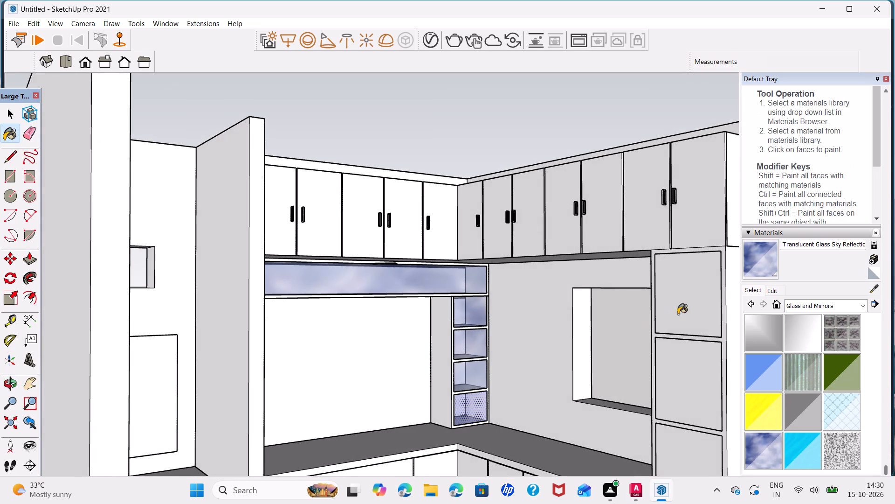
left_click(696, 375)
left_click(703, 458)
scroll(675, 417, "down", 4)
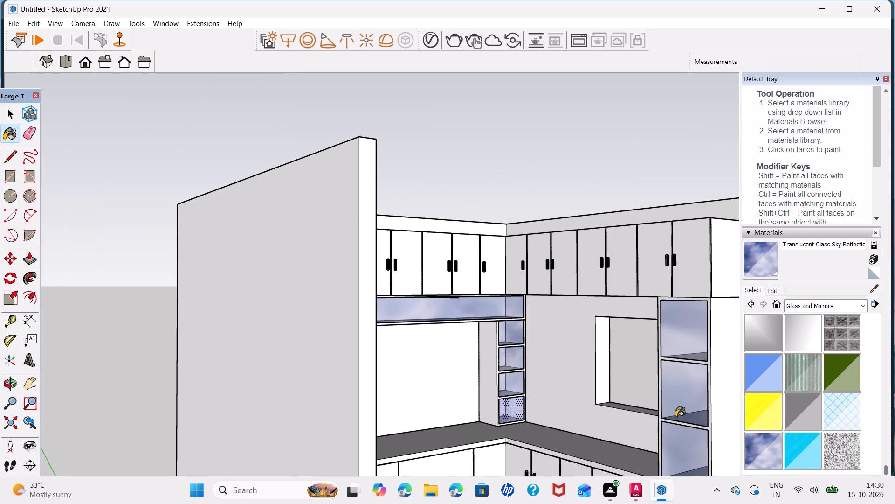
middle_click_drag(675, 417, 636, 363)
key("space")
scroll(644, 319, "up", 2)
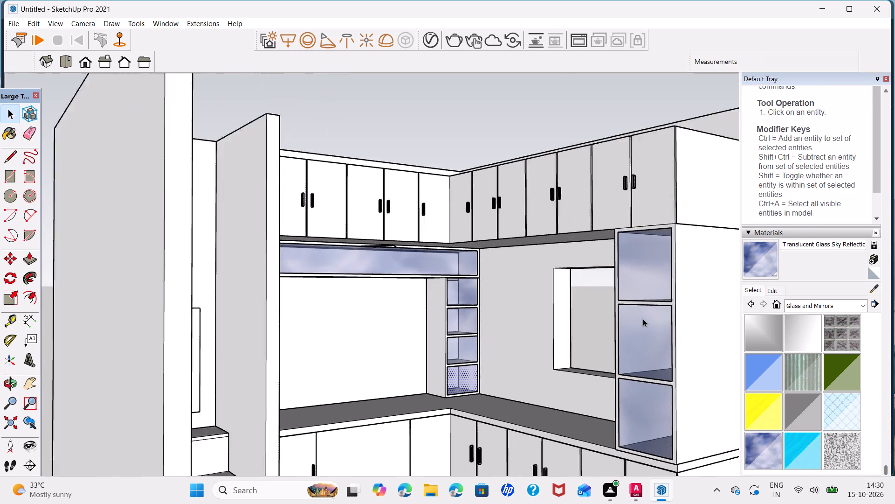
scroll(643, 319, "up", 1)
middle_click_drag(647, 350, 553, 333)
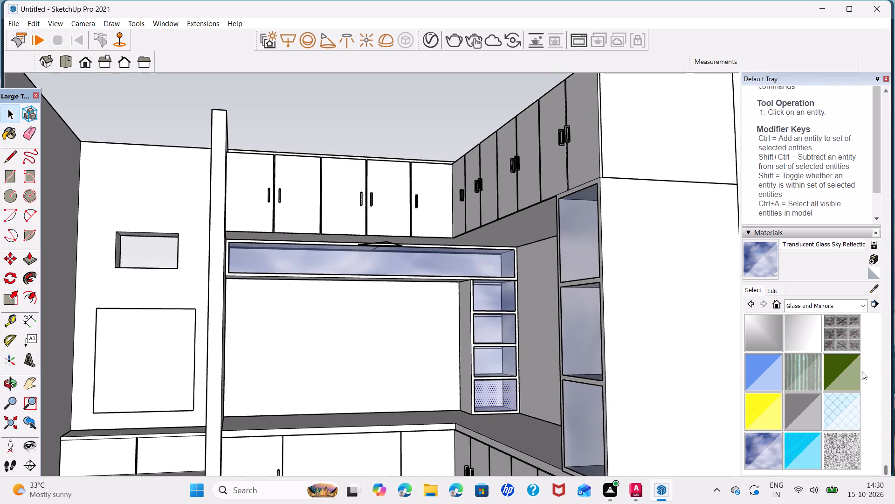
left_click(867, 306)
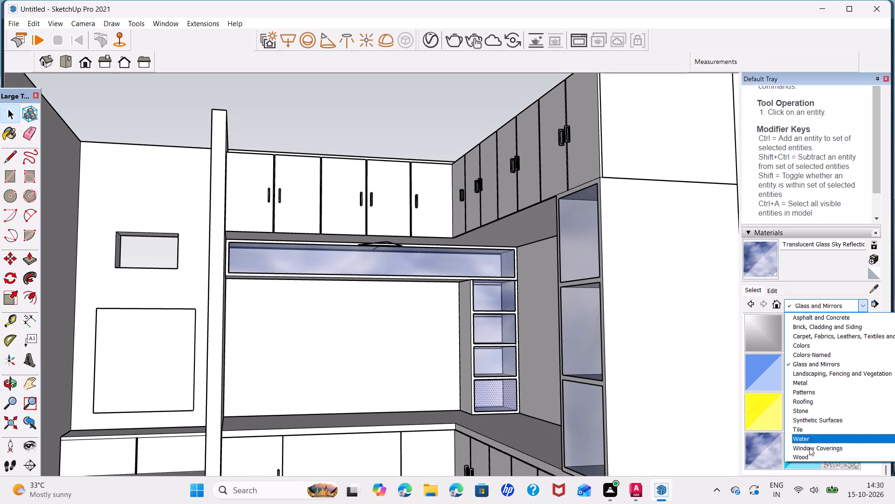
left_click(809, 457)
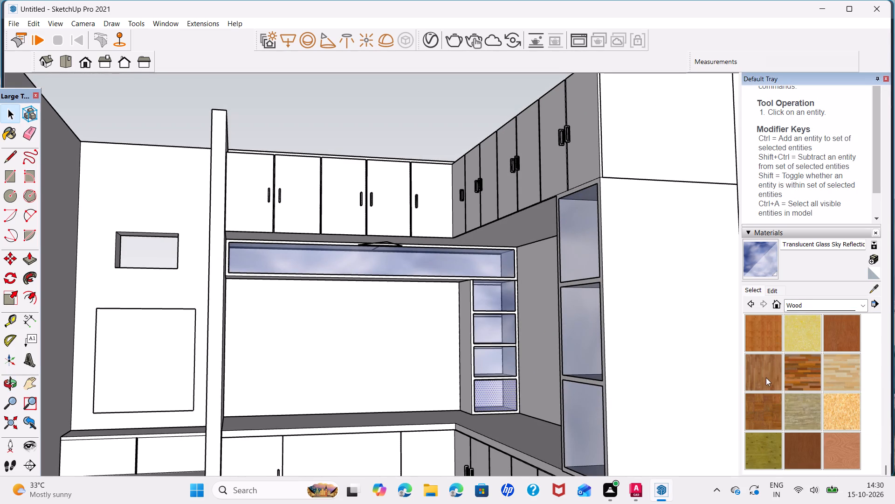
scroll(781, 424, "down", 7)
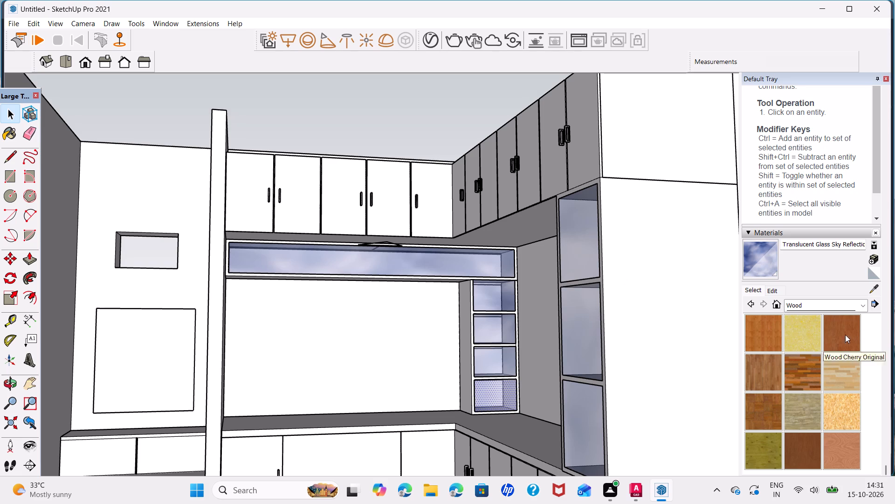
Paint the wall cabinets and the tall corner unit with 0048_PaleGoldenrod from the Colors-Named collection.
left_click(863, 308)
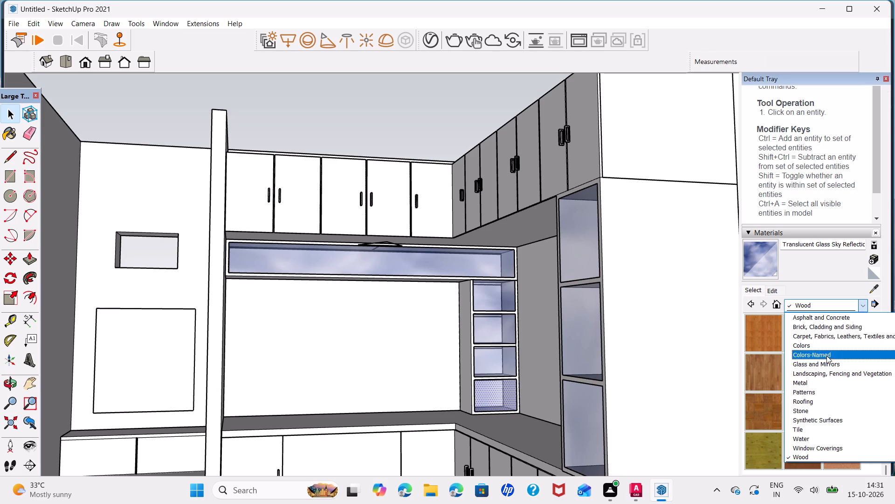
left_click(827, 355)
scroll(821, 364, "down", 1)
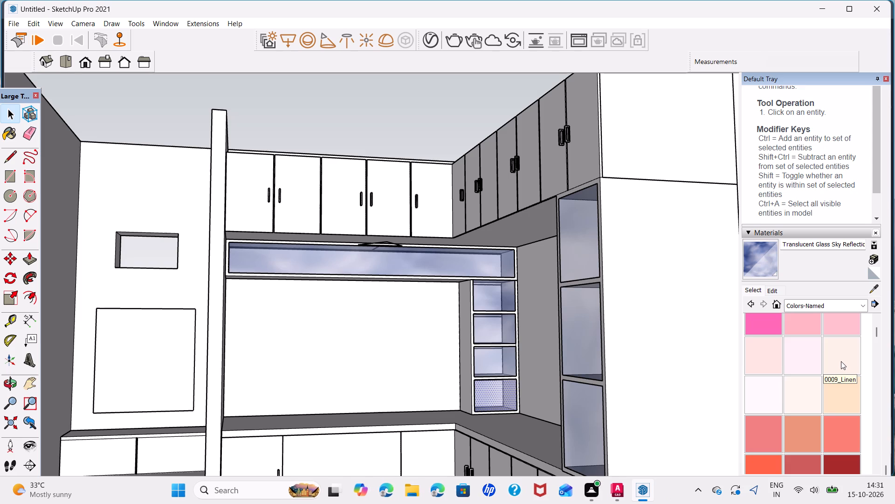
scroll(841, 361, "down", 5)
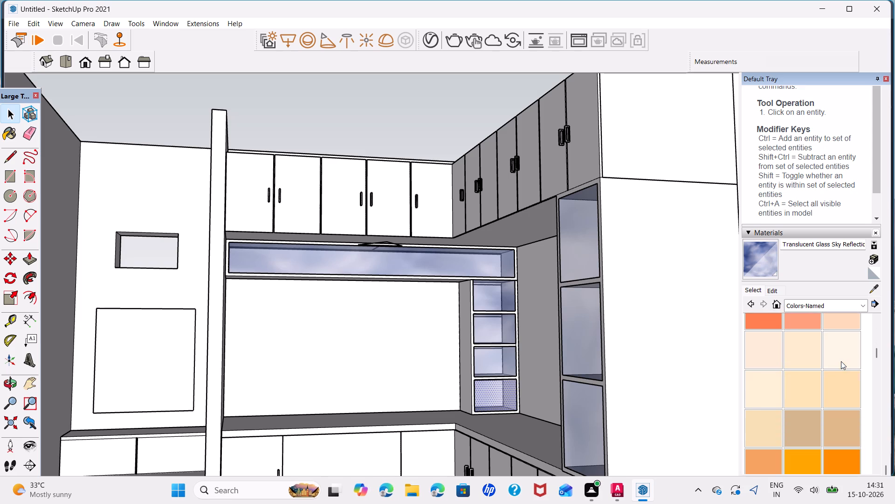
scroll(775, 424, "down", 1)
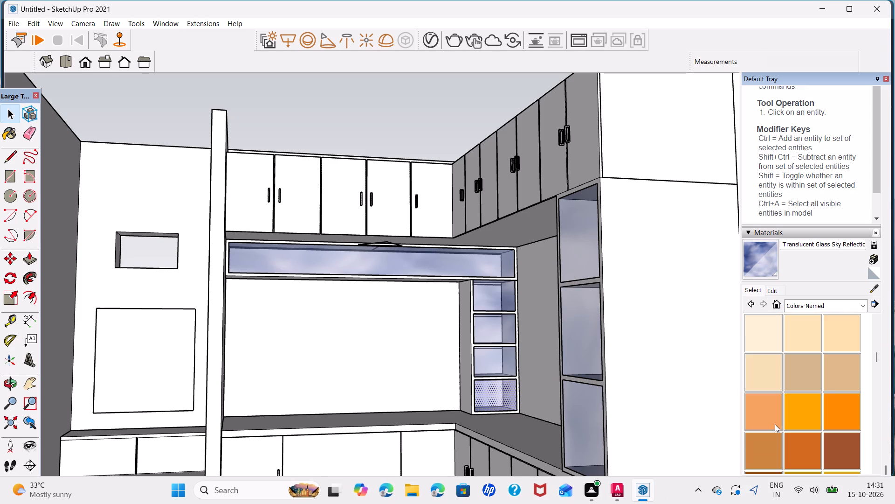
scroll(848, 356, "down", 2)
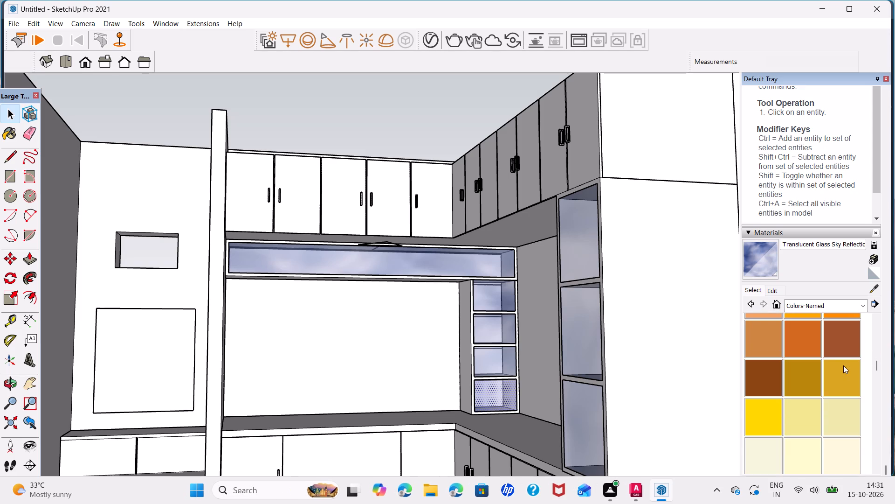
scroll(835, 374, "down", 1)
left_click(850, 373)
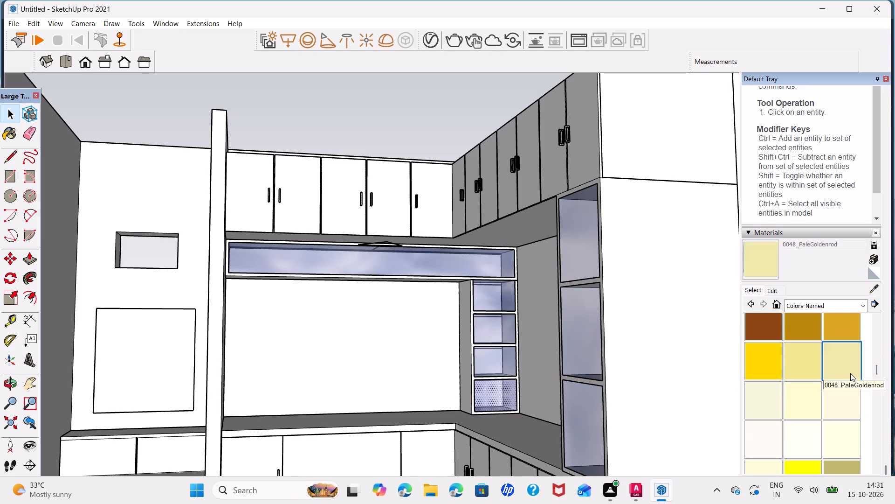
left_click(659, 151)
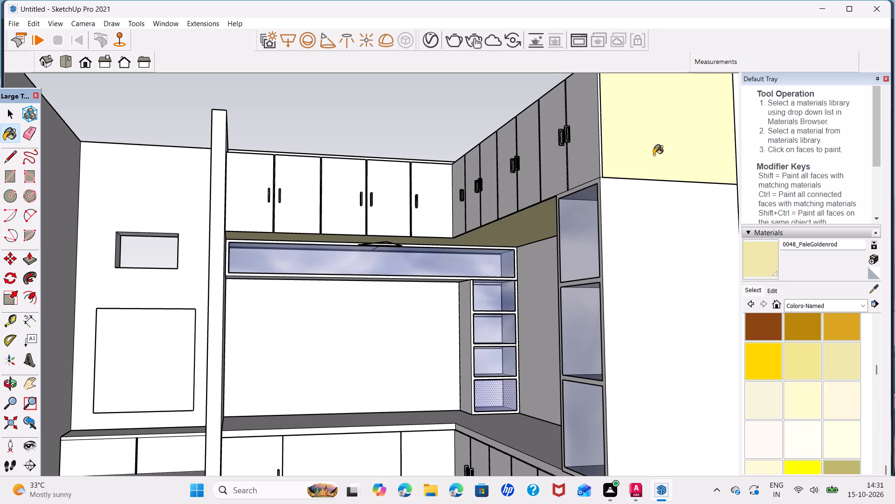
left_click(583, 163)
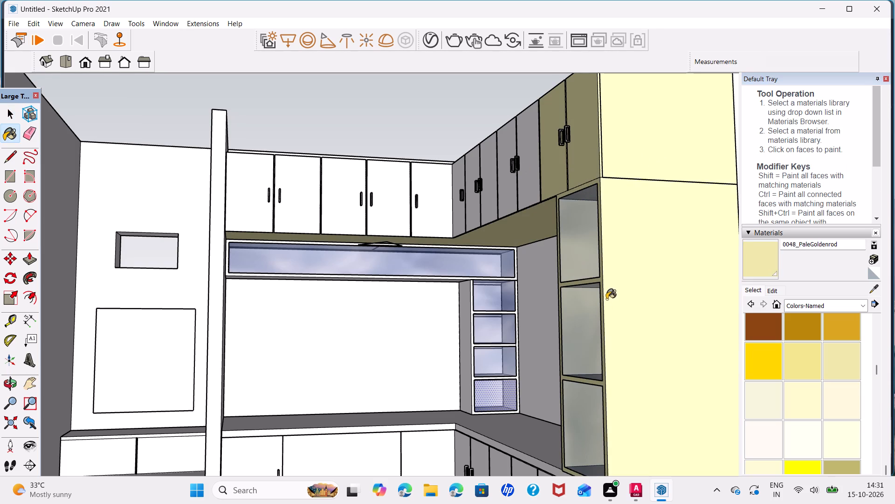
left_click(515, 195)
Paint the base cabinets under the countertop with the same 0048_PaleGoldenrod colour.
scroll(476, 217, "down", 3)
middle_click_drag(488, 214, 488, 221)
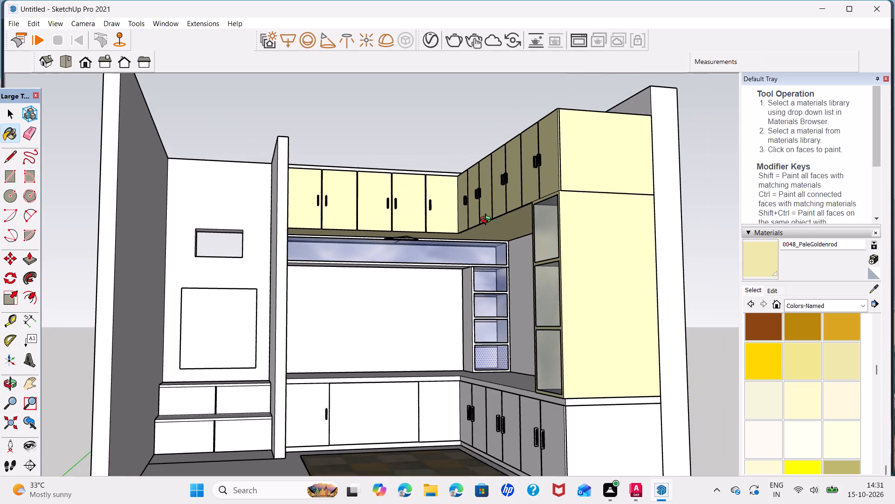
middle_click_drag(488, 221, 439, 248)
left_click(382, 395)
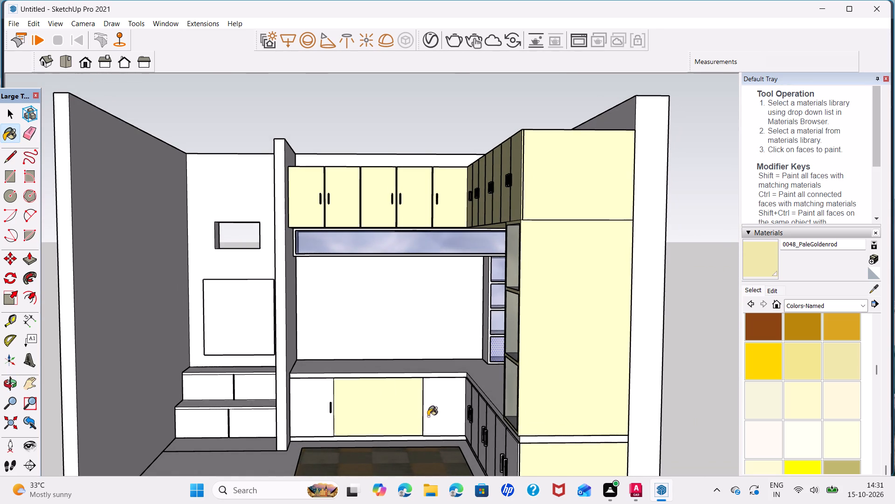
left_click(454, 418)
scroll(446, 424, "down", 3)
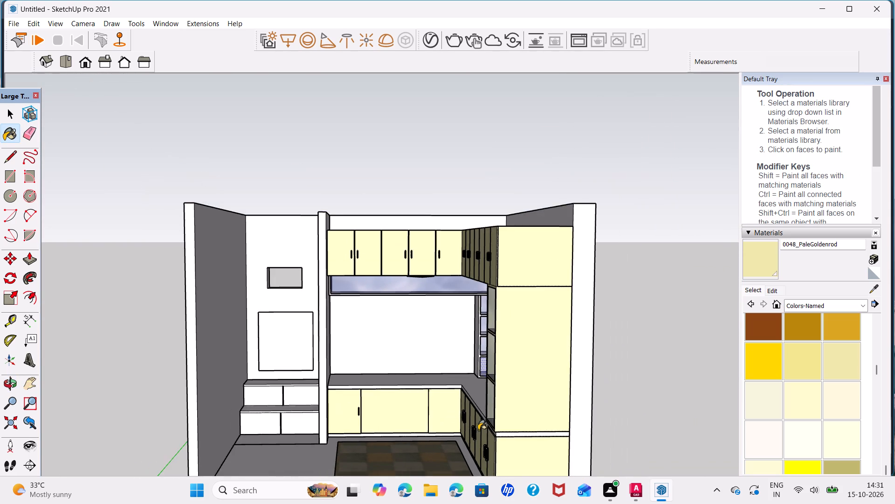
middle_click_drag(479, 431, 566, 371)
key("space")
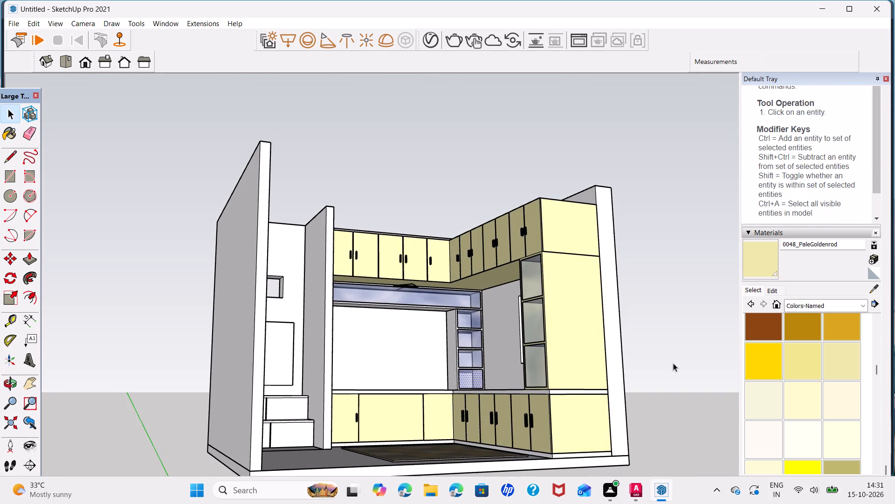
Open the tall shelf unit's group and paint its outer side panel and front frame with 0057_DarkKhaki.
scroll(490, 335, "up", 5)
triple_click(654, 343)
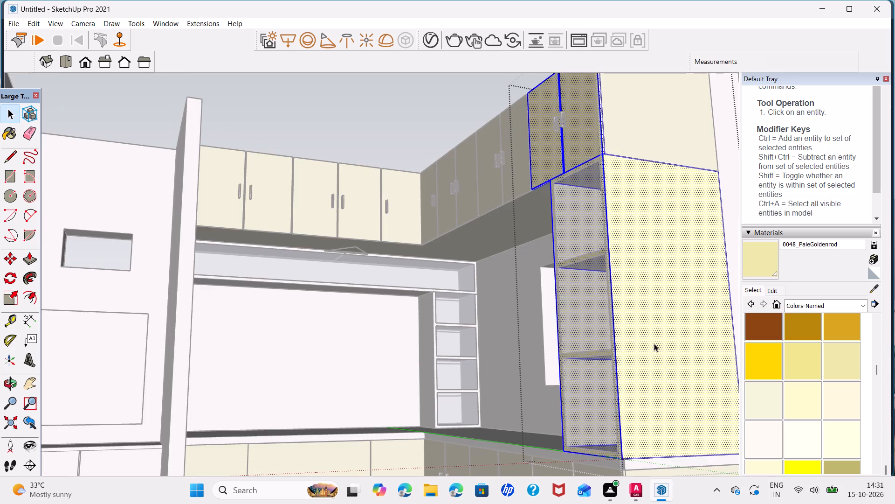
left_click(663, 368)
left_click(666, 377)
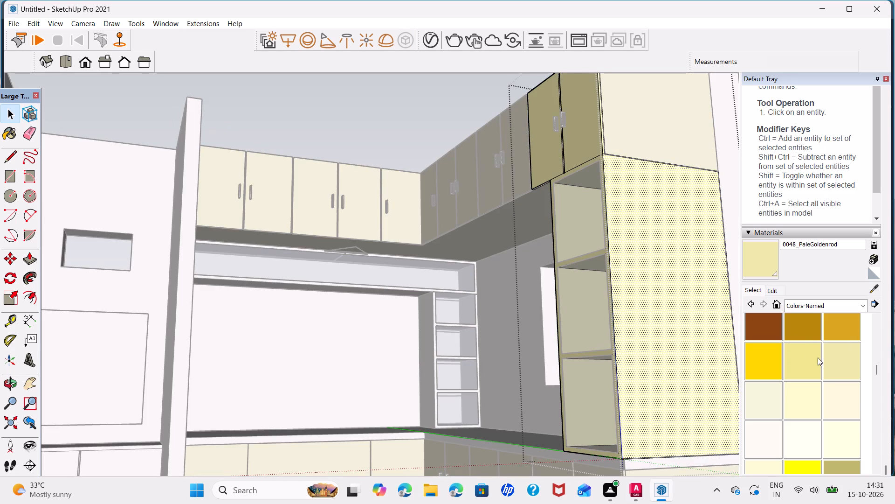
scroll(826, 399, "down", 2)
left_click(839, 373)
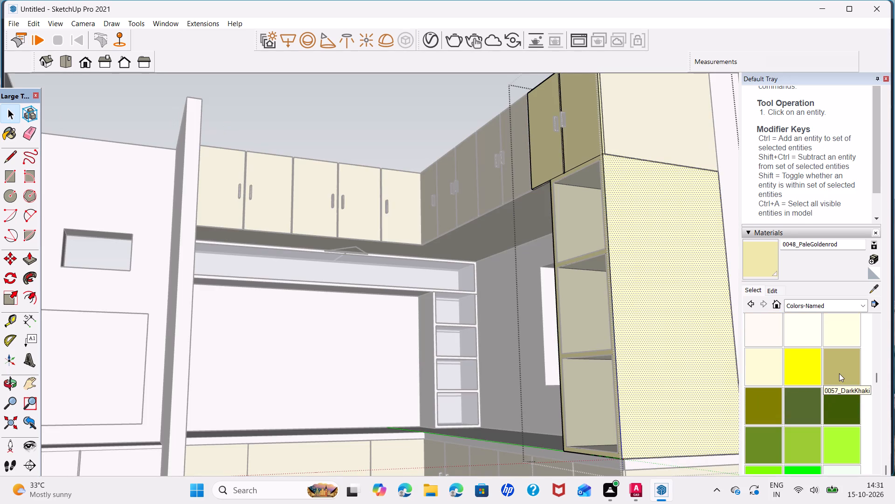
left_click(628, 350)
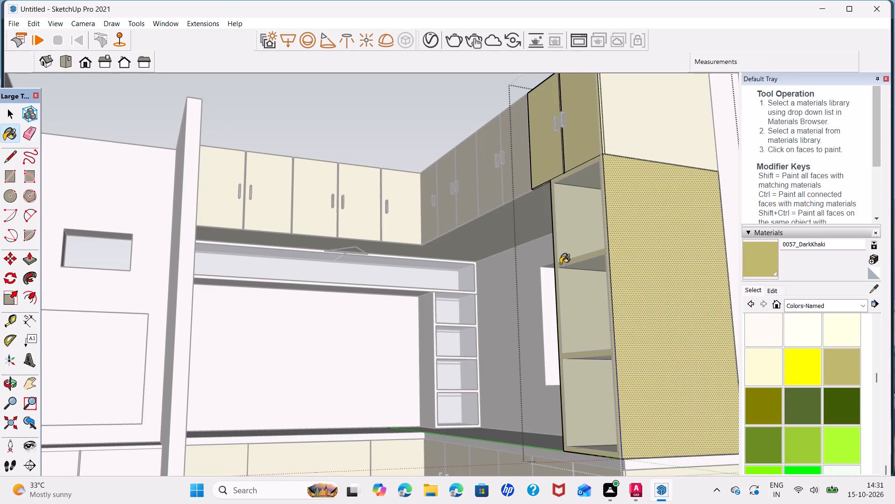
left_click(560, 264)
Paint the tall shelf unit's window-facing side with 0057_DarkKhaki and close the group.
scroll(558, 271, "up", 3)
middle_click_drag(564, 286, 750, 304)
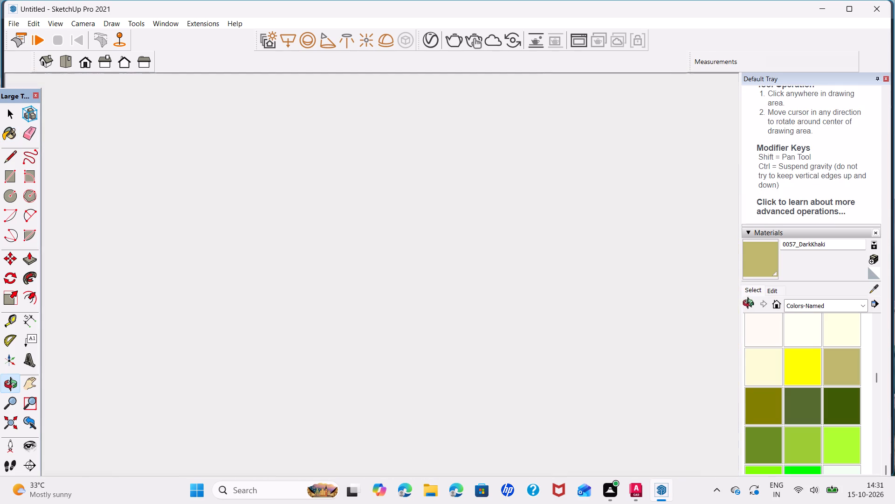
middle_click_drag(750, 304, 744, 306)
middle_click(653, 311)
scroll(740, 277, "down", 4)
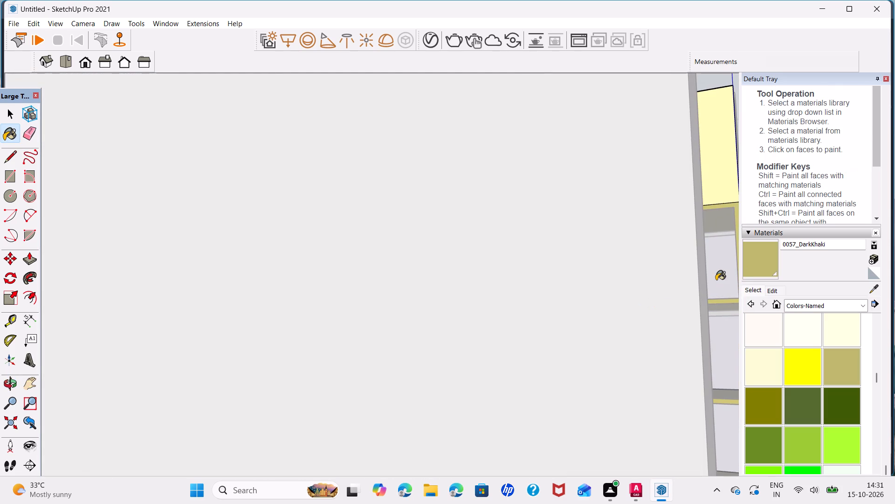
middle_click_drag(719, 271, 576, 231, "shift")
middle_click_drag(531, 272, 535, 272)
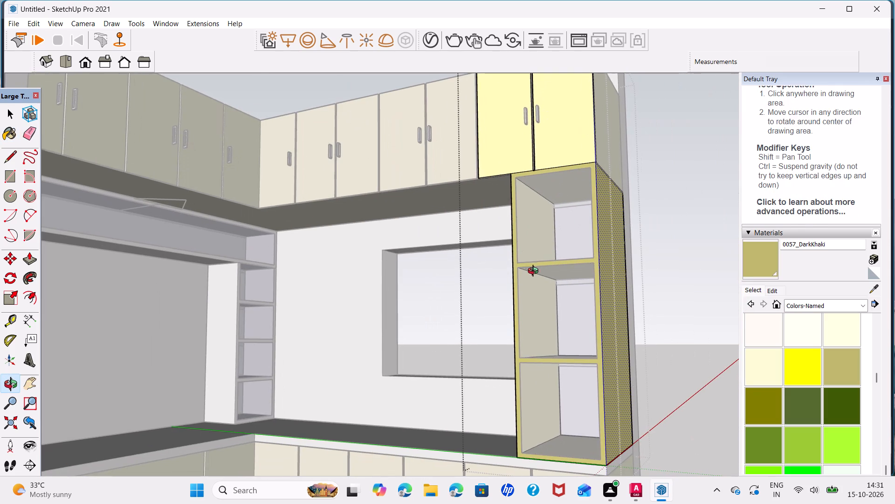
middle_click_drag(535, 272, 522, 276)
scroll(505, 281, "up", 6)
middle_click_drag(489, 300, 530, 294)
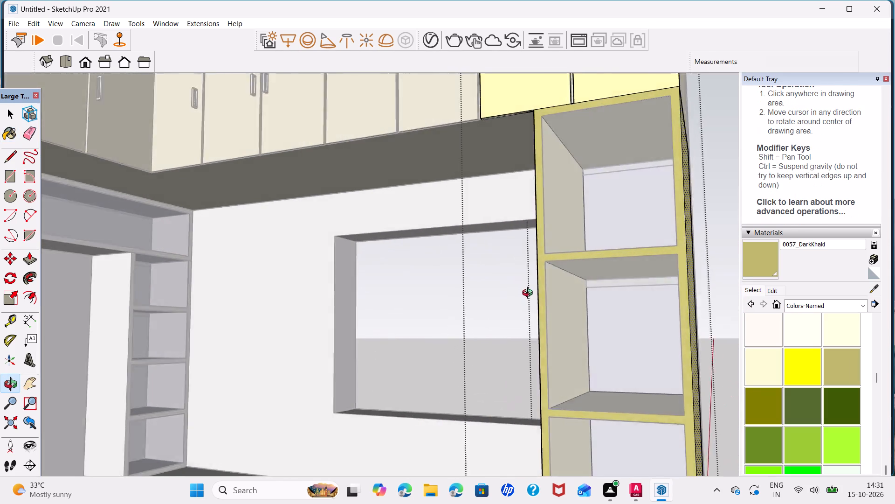
middle_click_drag(530, 294, 581, 311)
left_click(591, 298)
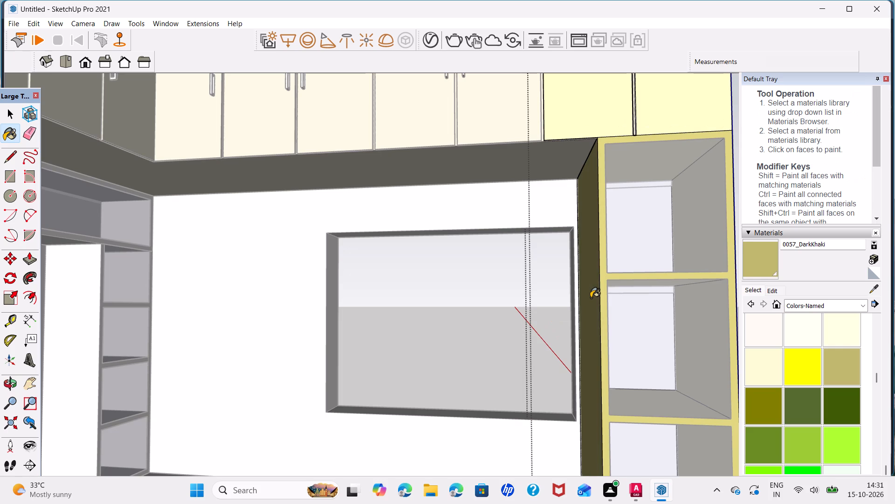
key("space")
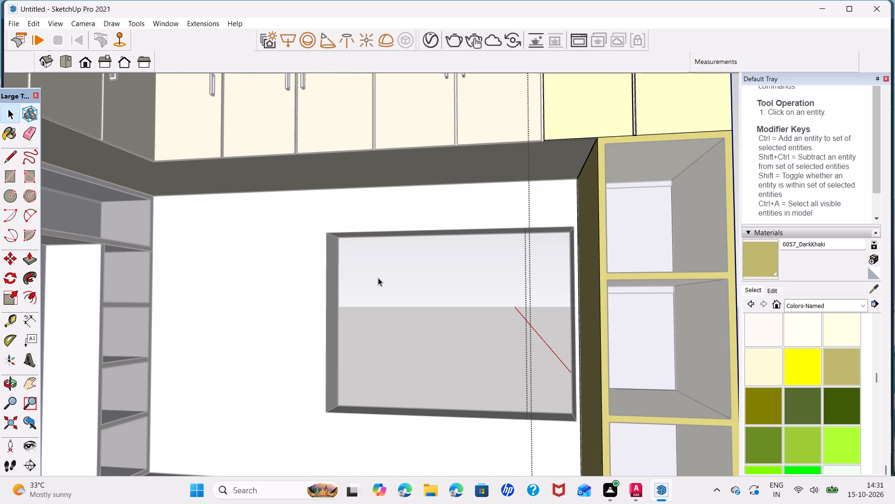
scroll(378, 278, "down", 7)
middle_click_drag(413, 303, 282, 272)
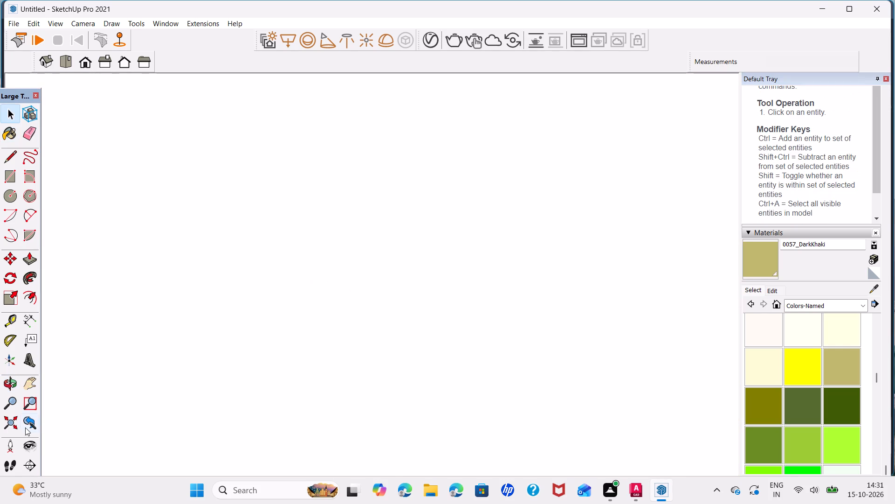
left_click(10, 422)
left_click(639, 298)
Paint the frames of the corner shelves and the long horizontal shelf with 0057_DarkKhaki, leaving their glass panels unpainted.
middle_click_drag(329, 265, 227, 315)
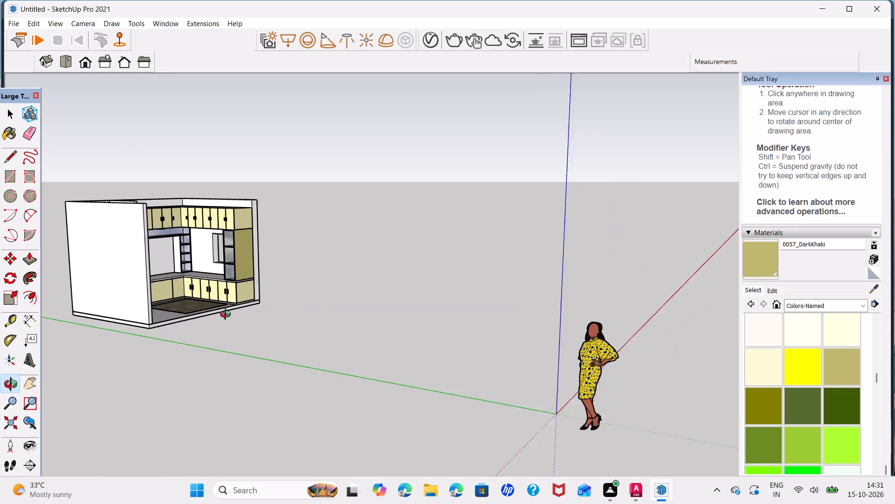
middle_click_drag(227, 315, 206, 311)
scroll(234, 258, "up", 7)
middle_click_drag(336, 300, 191, 306)
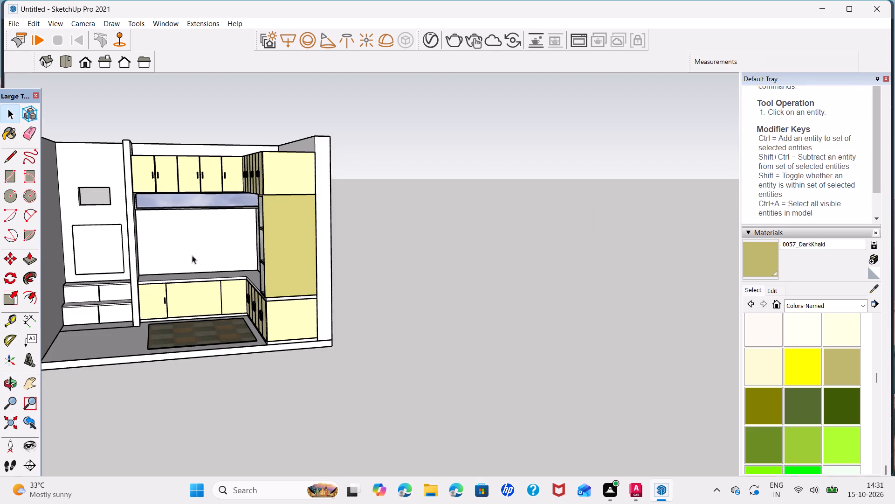
scroll(188, 233, "up", 5)
scroll(262, 189, "up", 2)
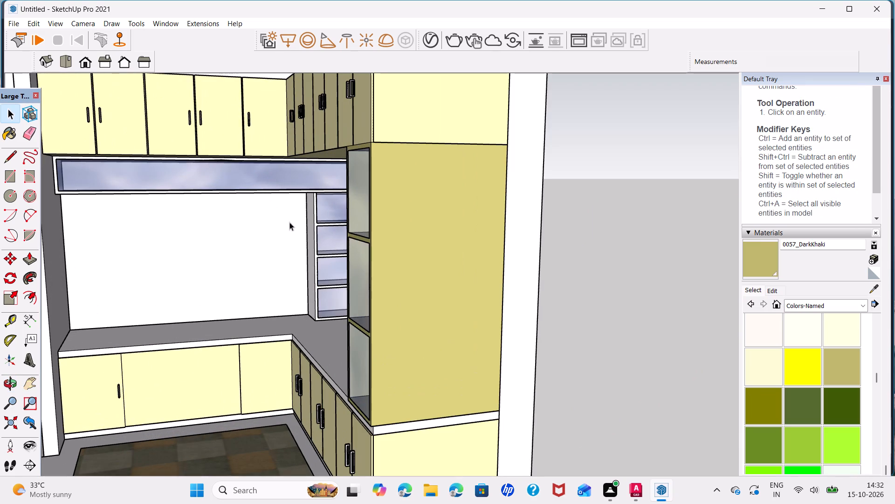
left_click(765, 269)
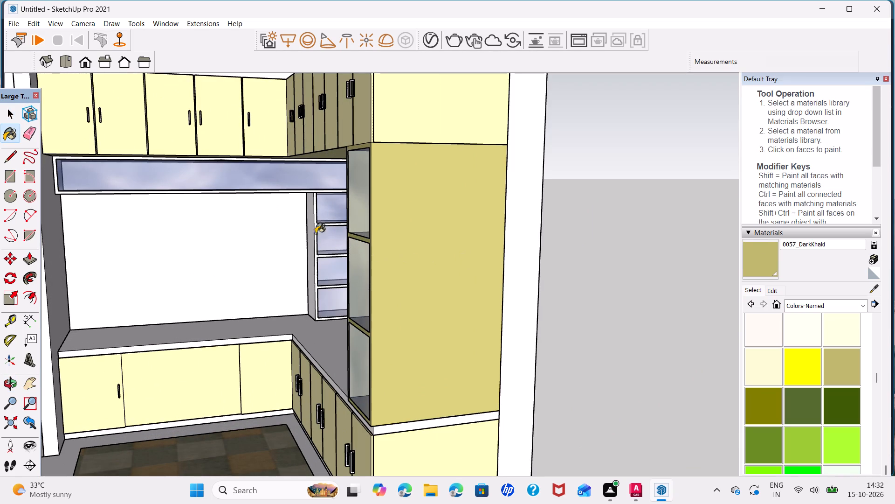
left_click(307, 231)
left_click(319, 195)
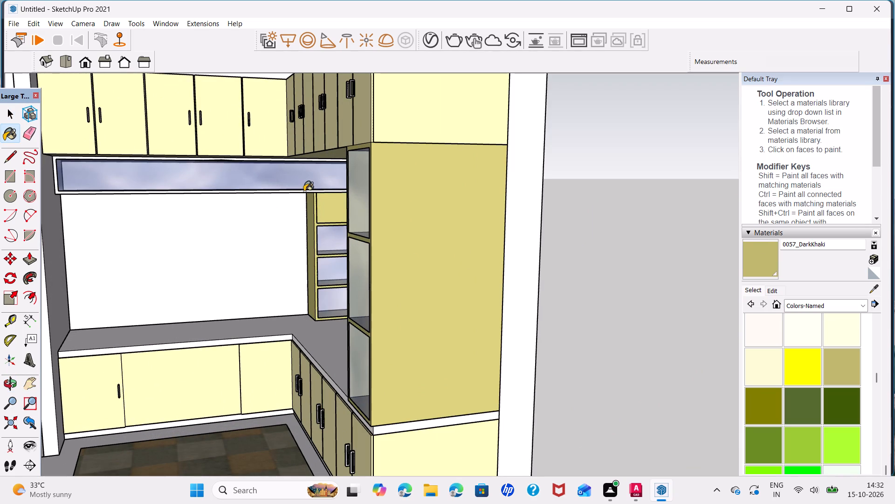
key("ctrl+z")
left_click(303, 193)
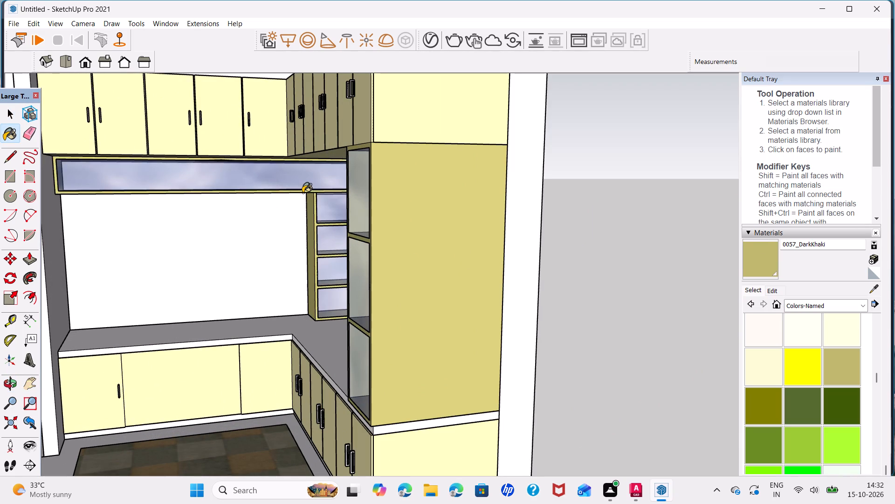
scroll(303, 193, "up", 3)
key("space")
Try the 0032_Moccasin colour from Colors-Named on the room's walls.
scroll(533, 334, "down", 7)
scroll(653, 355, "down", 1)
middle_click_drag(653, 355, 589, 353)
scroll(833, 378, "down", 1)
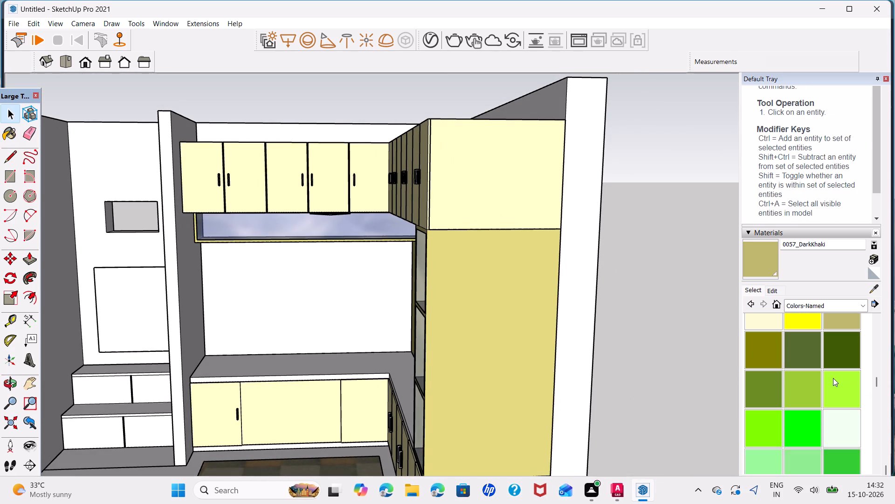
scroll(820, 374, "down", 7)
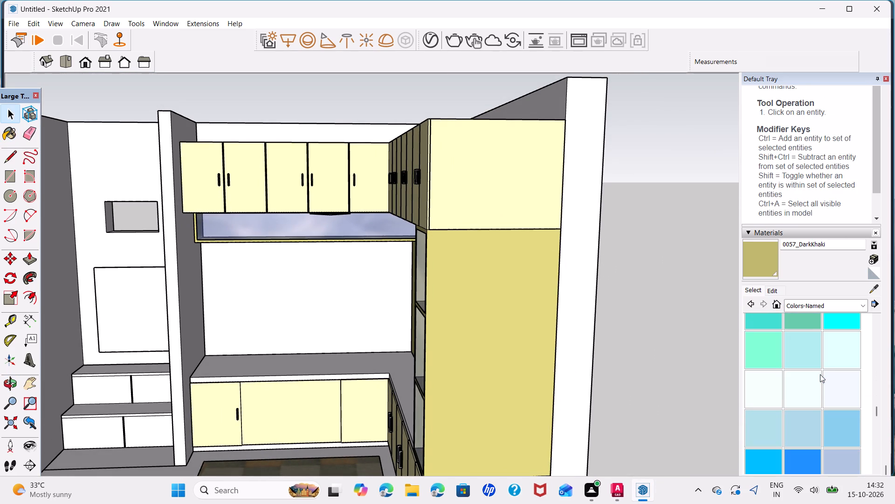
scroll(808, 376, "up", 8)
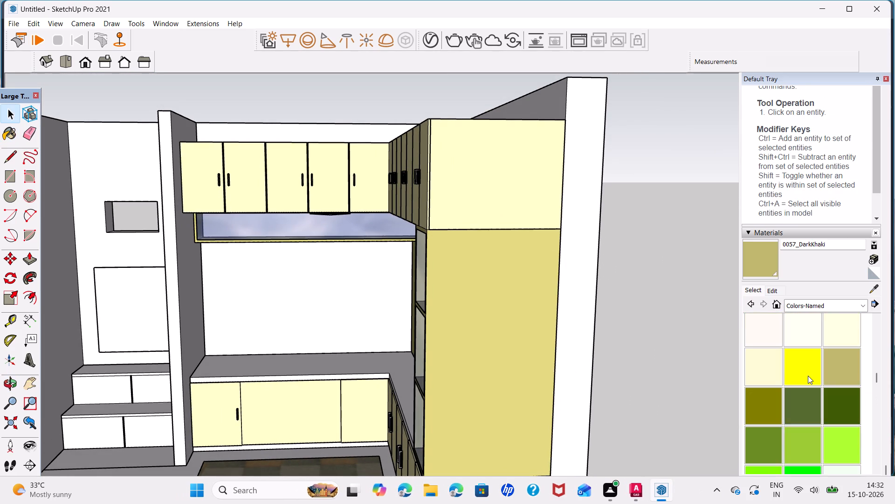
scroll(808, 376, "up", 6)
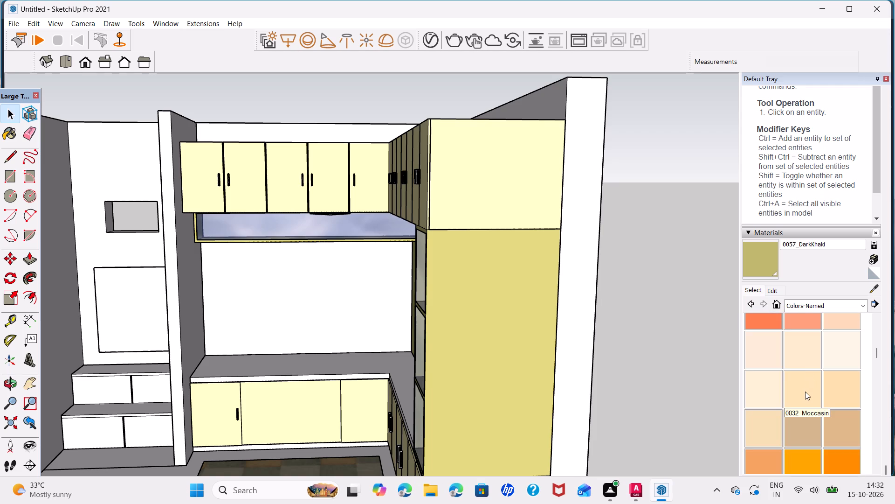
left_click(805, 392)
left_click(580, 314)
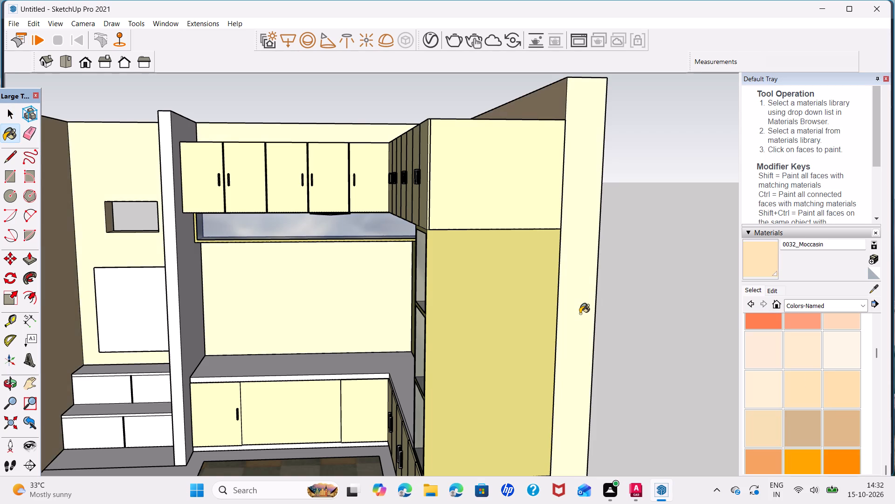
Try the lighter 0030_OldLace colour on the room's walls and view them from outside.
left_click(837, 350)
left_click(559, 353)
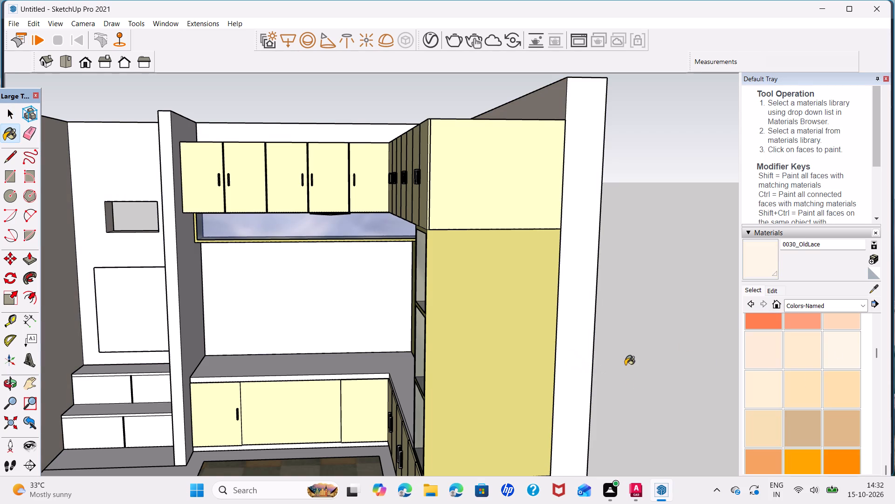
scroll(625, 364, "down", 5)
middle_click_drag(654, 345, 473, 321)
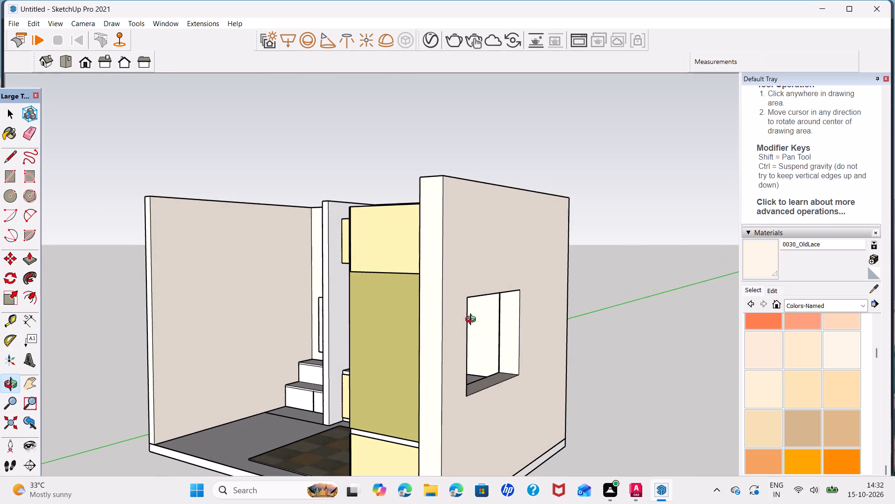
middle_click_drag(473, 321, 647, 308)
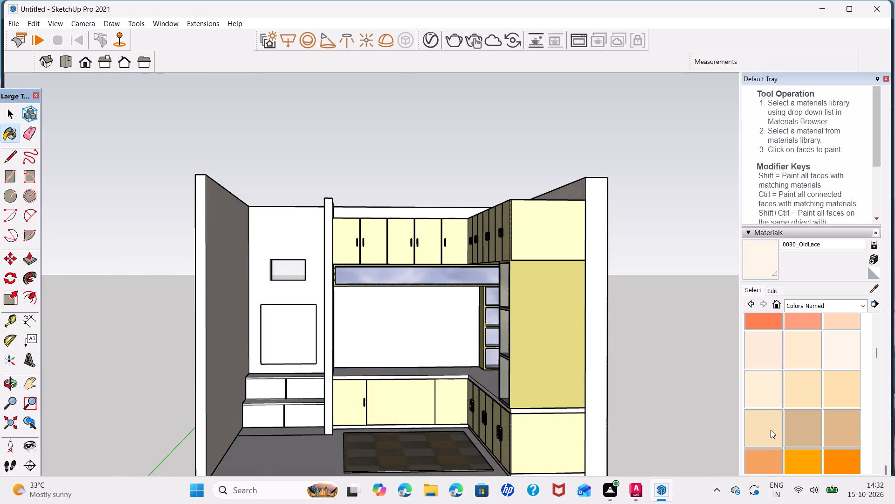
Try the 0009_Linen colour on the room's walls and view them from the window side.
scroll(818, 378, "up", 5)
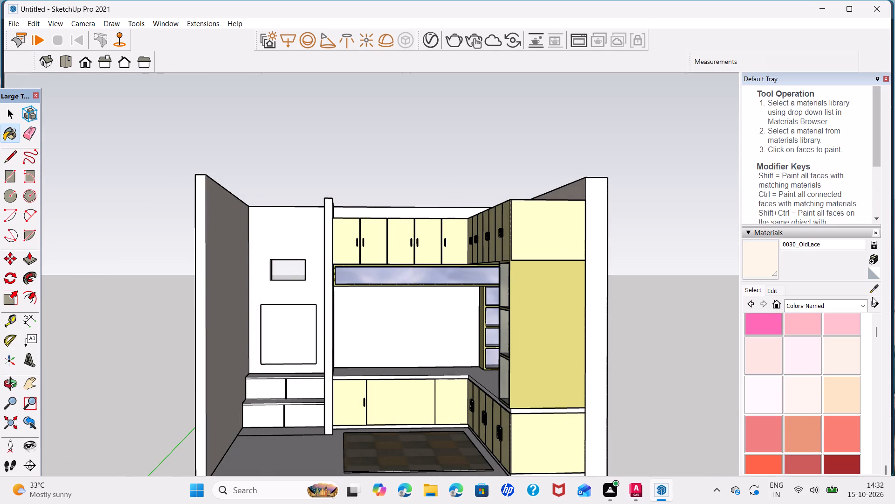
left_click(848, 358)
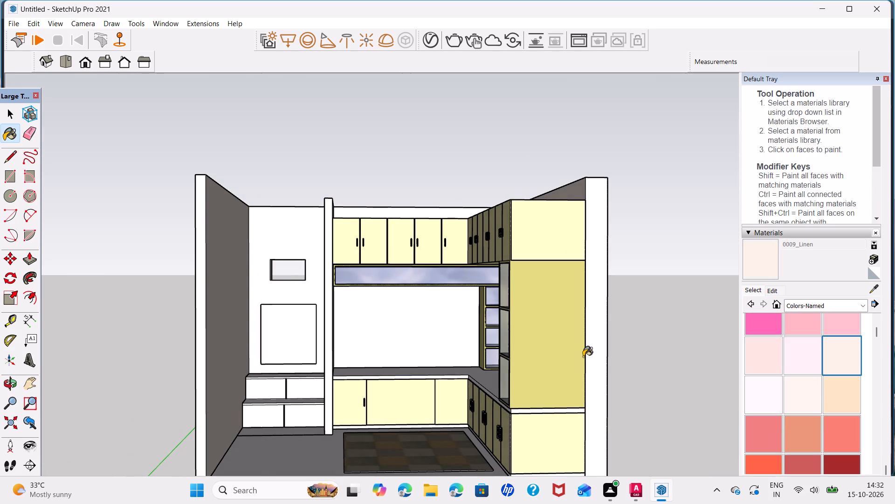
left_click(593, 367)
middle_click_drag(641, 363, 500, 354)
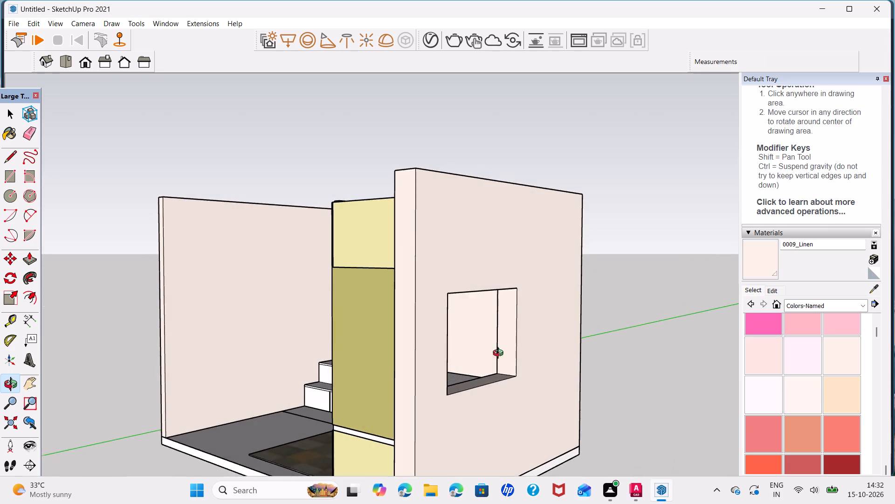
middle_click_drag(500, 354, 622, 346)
Paint the room's walls with 0052_FloralWhite and check them from inside and outside.
scroll(808, 415, "down", 9)
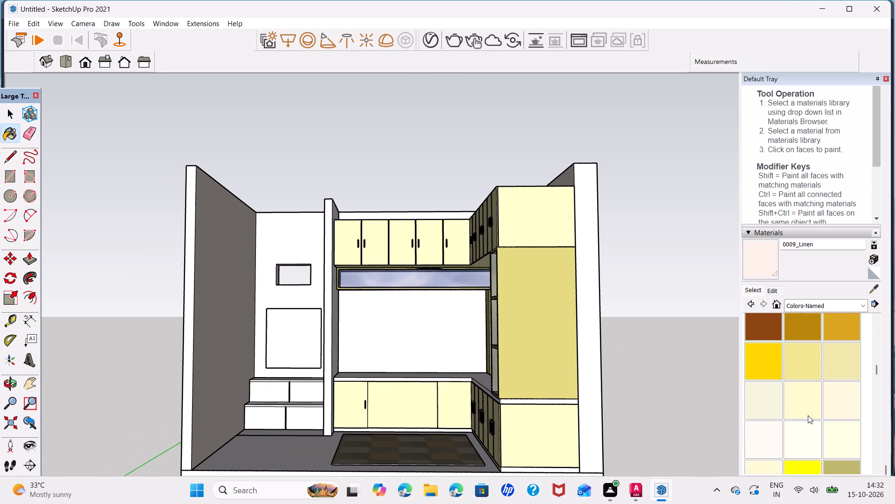
left_click(768, 445)
left_click(589, 413)
scroll(610, 396, "down", 4)
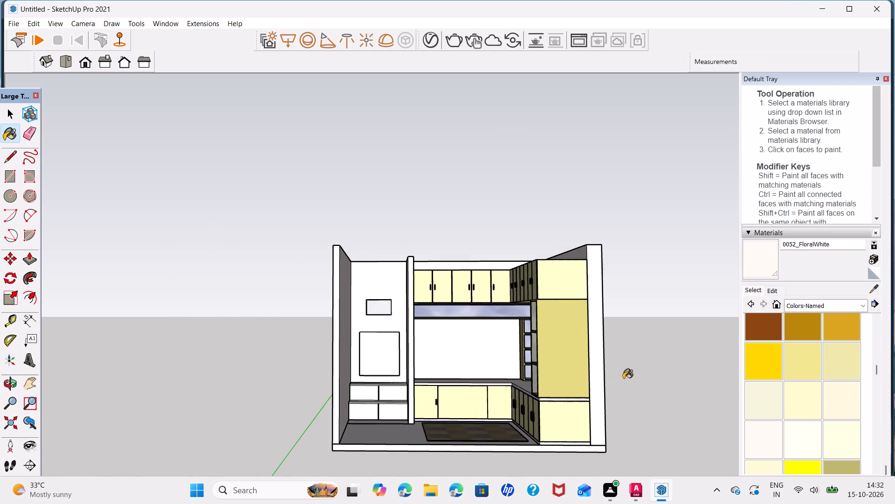
middle_click_drag(623, 378, 369, 418)
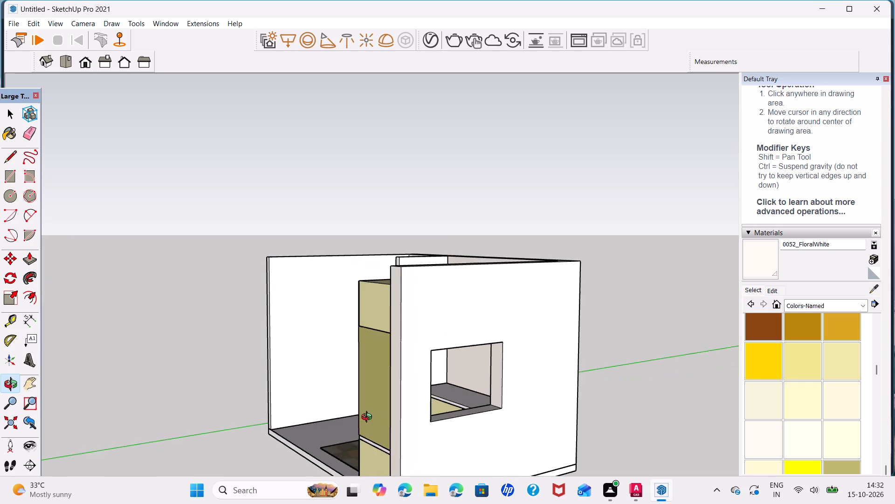
middle_click_drag(369, 418, 624, 374)
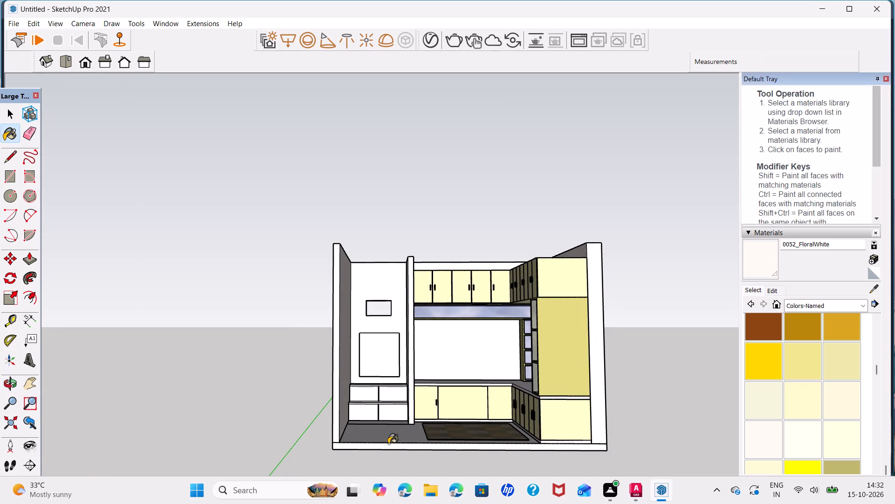
Paint the upper and lower drawer fronts of the stepped unit beside the partition wall with 0055_LightGoldenrodYellow.
scroll(386, 403, "up", 7)
key("space")
scroll(397, 419, "up", 4)
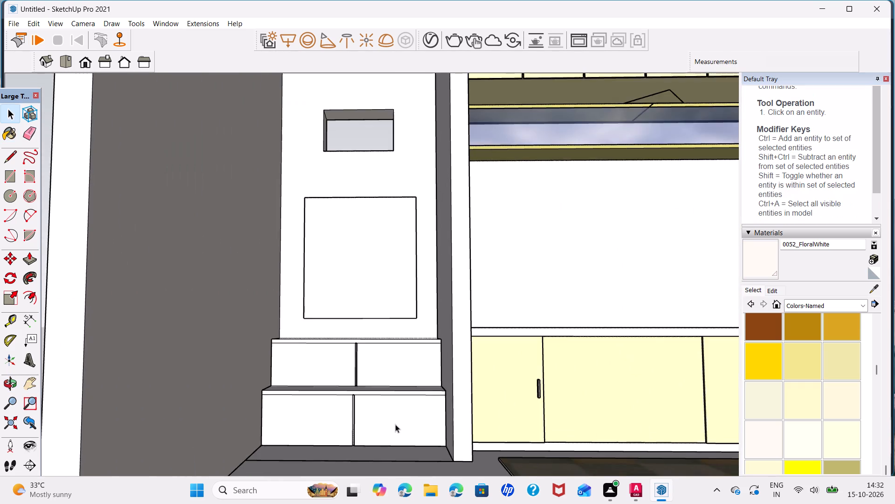
middle_click_drag(395, 425, 410, 435)
scroll(395, 425, "up", 1)
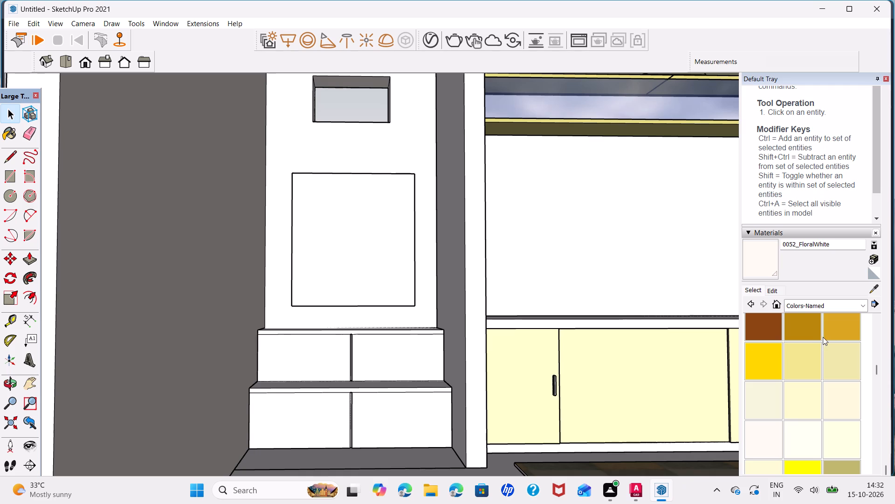
scroll(814, 406, "down", 2)
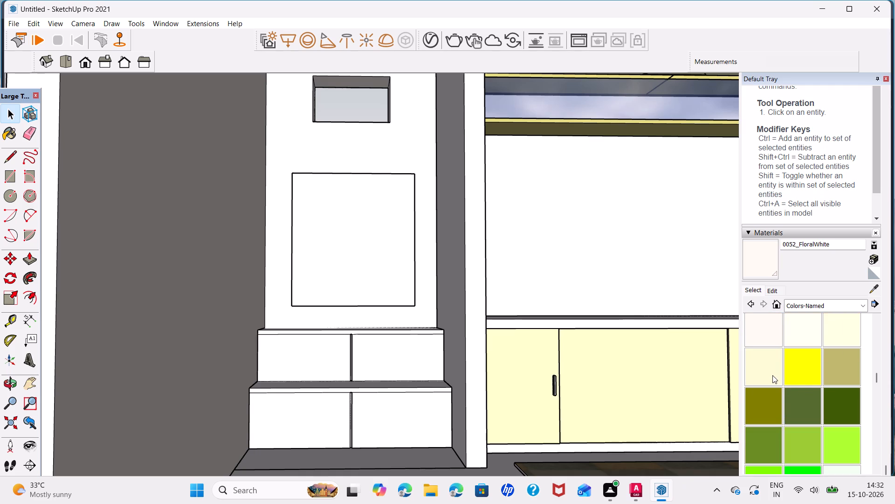
left_click(771, 372)
left_click(395, 367)
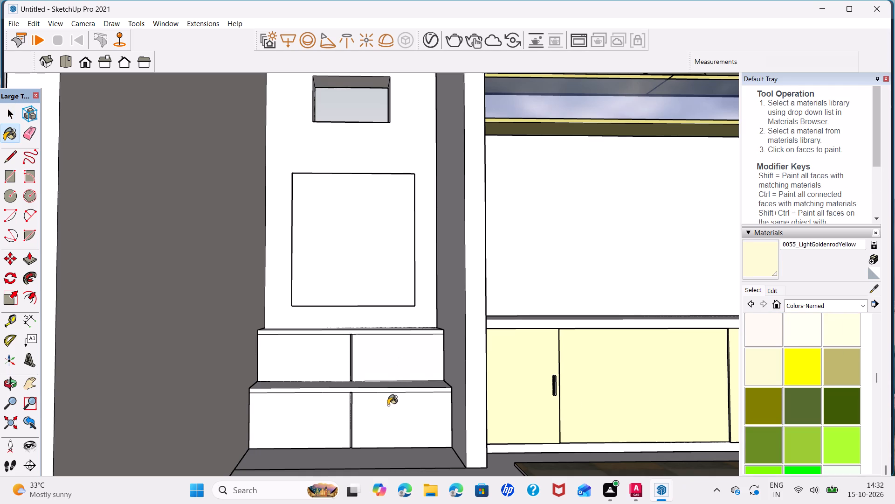
left_click(387, 413)
key("space")
scroll(387, 405, "down", 5)
middle_click_drag(390, 380, 391, 417)
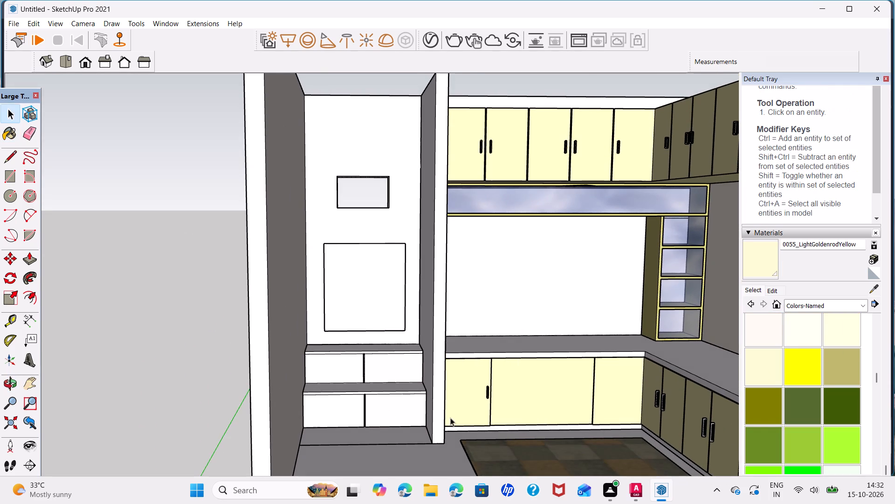
Paint the room's floor with Stone Vein Gray from the Stone materials.
left_click(867, 303)
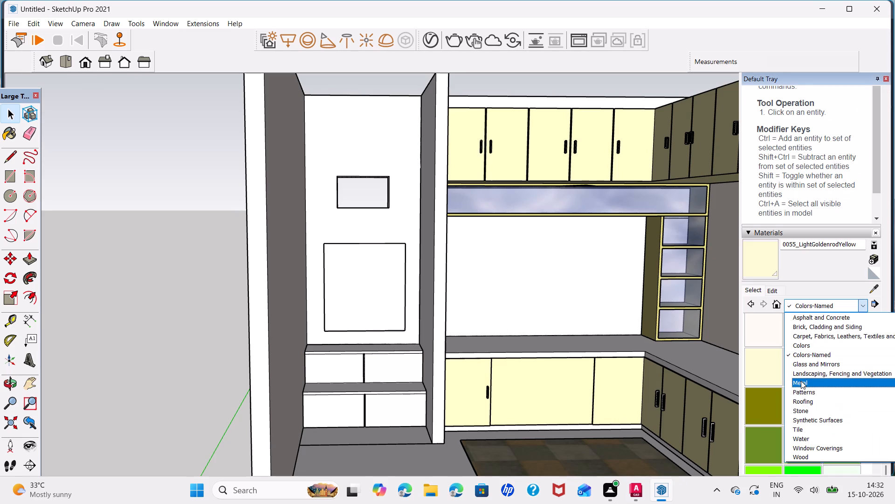
left_click(803, 409)
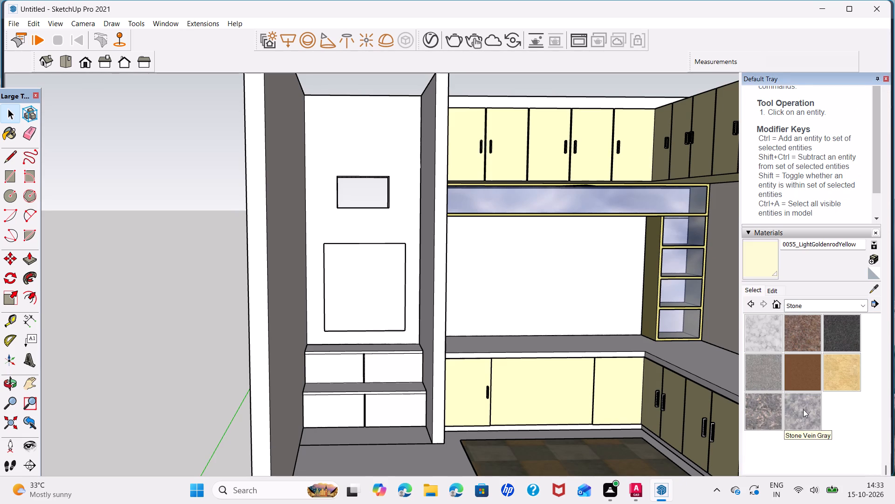
left_click(805, 408)
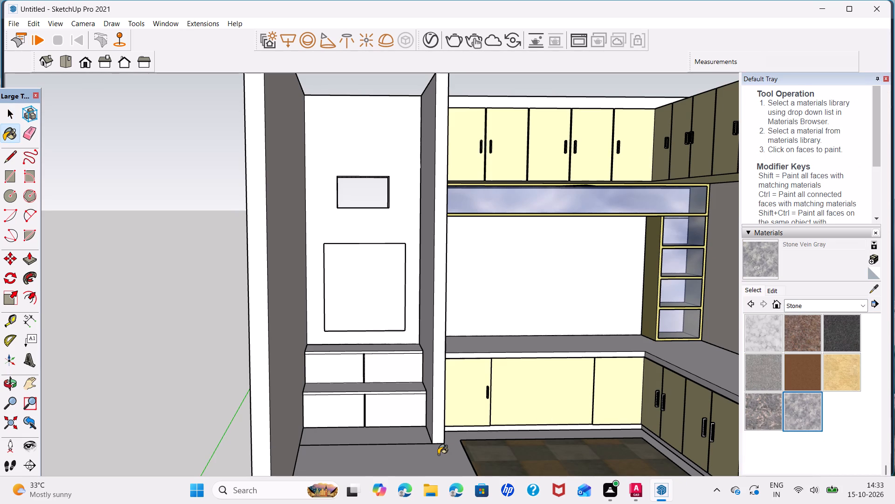
left_click(438, 455)
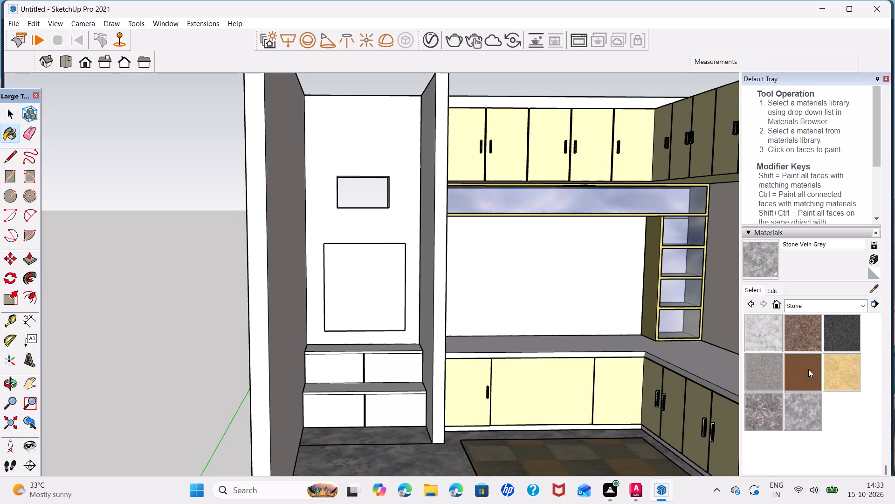
key("space")
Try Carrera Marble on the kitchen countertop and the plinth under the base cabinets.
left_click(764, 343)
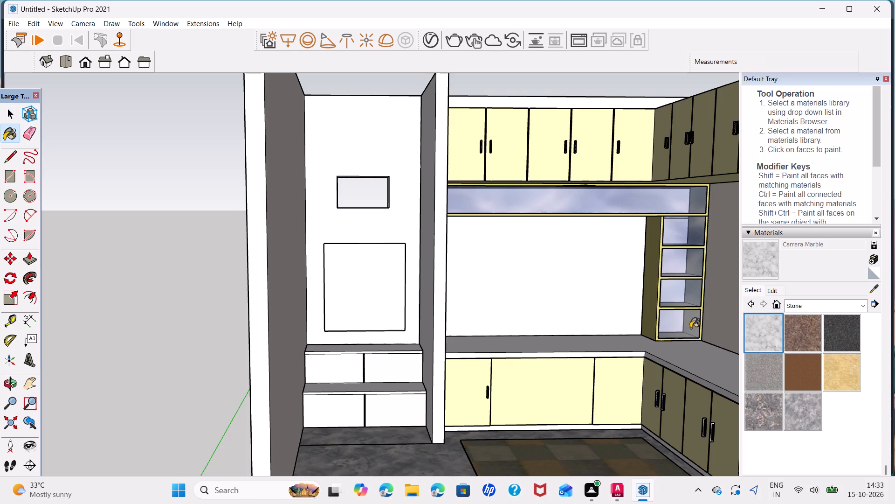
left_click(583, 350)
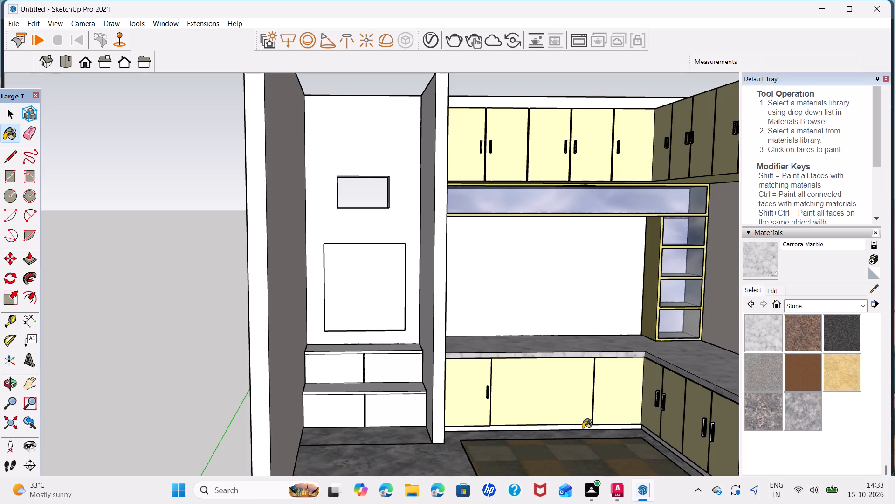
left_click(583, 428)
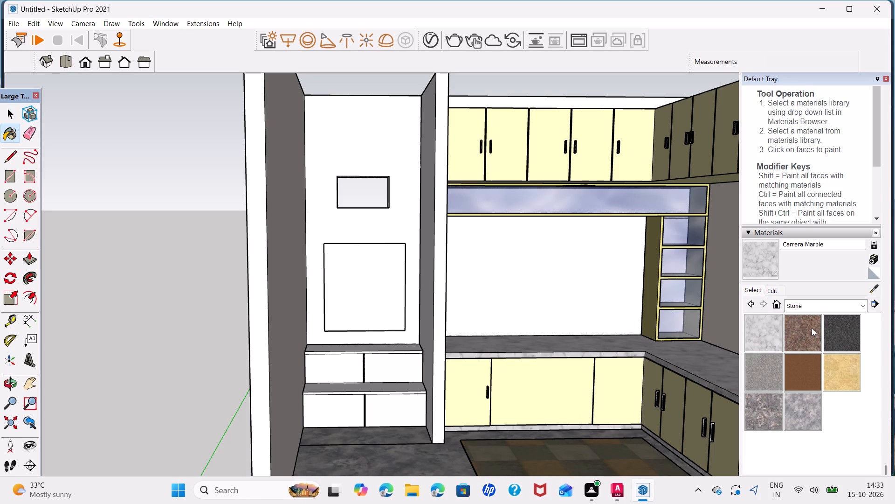
Paint the kitchen countertop and the plinth under the base cabinets with Granite Dark Gray.
left_click(854, 336)
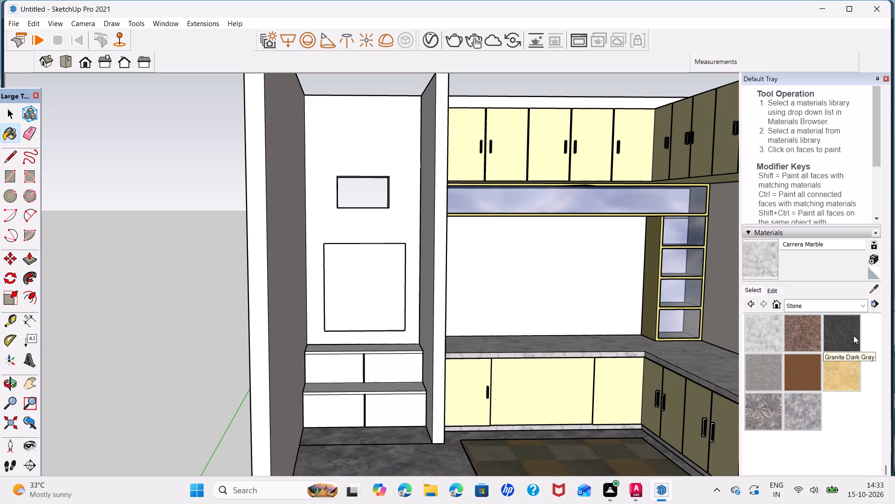
left_click(583, 355)
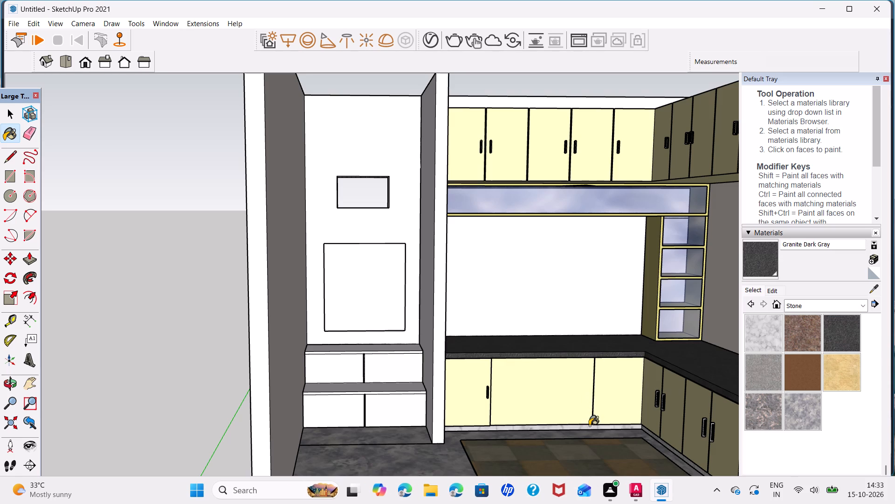
left_click(589, 426)
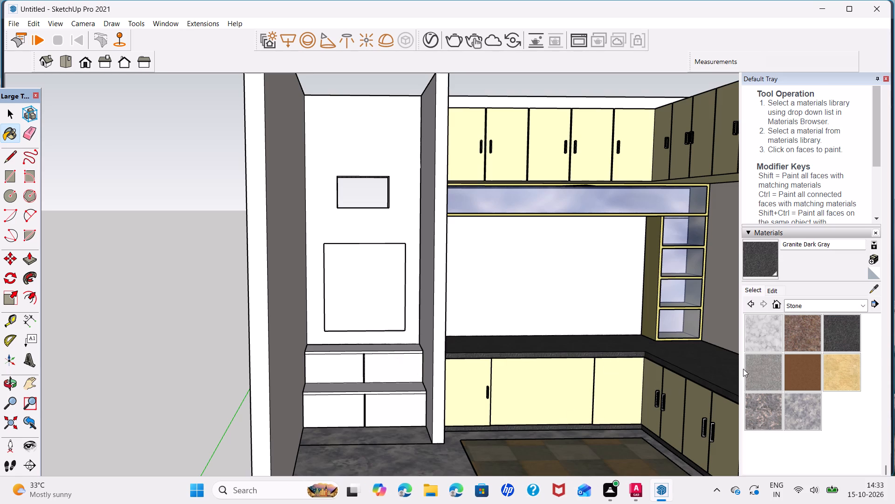
key("space")
Paint the upper and lower top slabs of the stepped drawer unit with Carrera Marble.
left_click(772, 336)
left_click(393, 350)
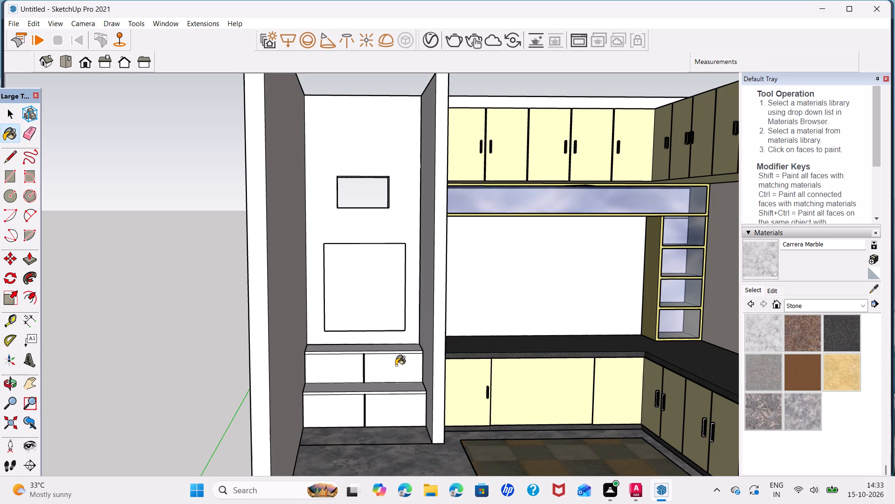
scroll(402, 389, "up", 5)
left_click(402, 389)
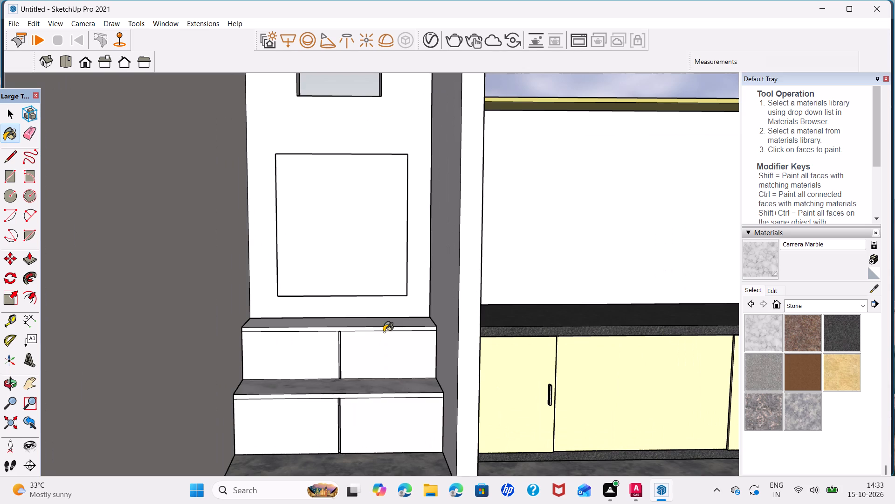
scroll(384, 328, "up", 6)
left_click(384, 328)
left_click(395, 322)
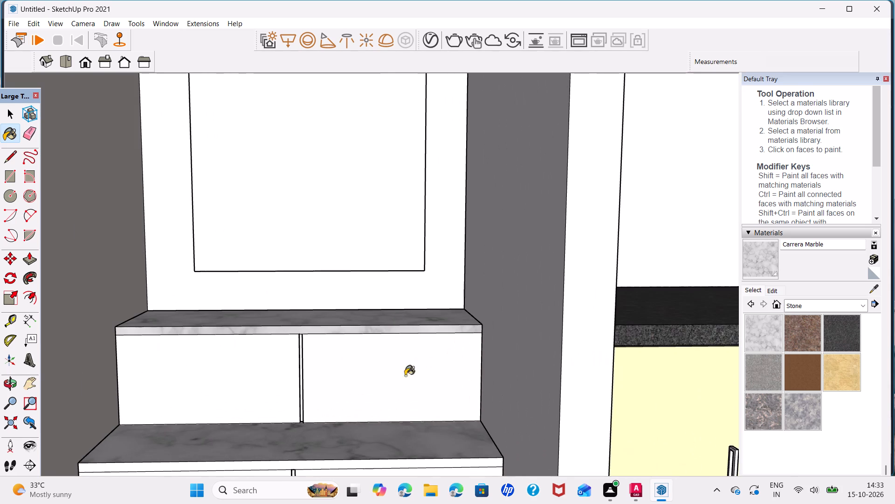
left_click(400, 466)
key("space")
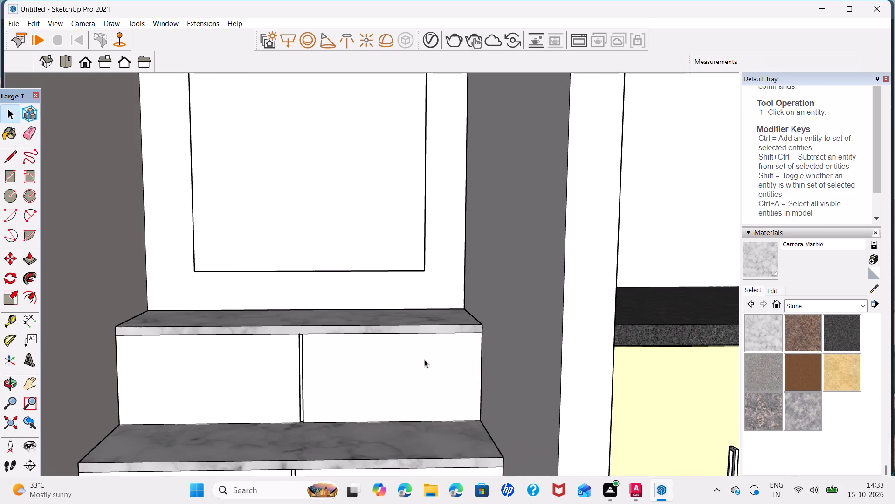
Paint the square wall panel above the stepped drawer unit with Stone Brushed Khaki.
scroll(424, 359, "down", 5)
left_click(841, 377)
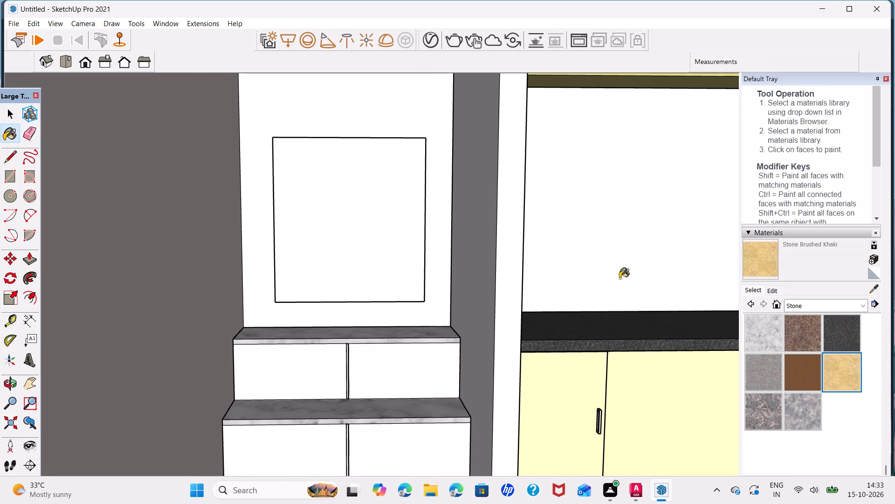
left_click(386, 231)
key("space")
Sample FloralWhite from the kitchen's back wall and paint the partition beside the drawer unit with it.
scroll(652, 287, "down", 8)
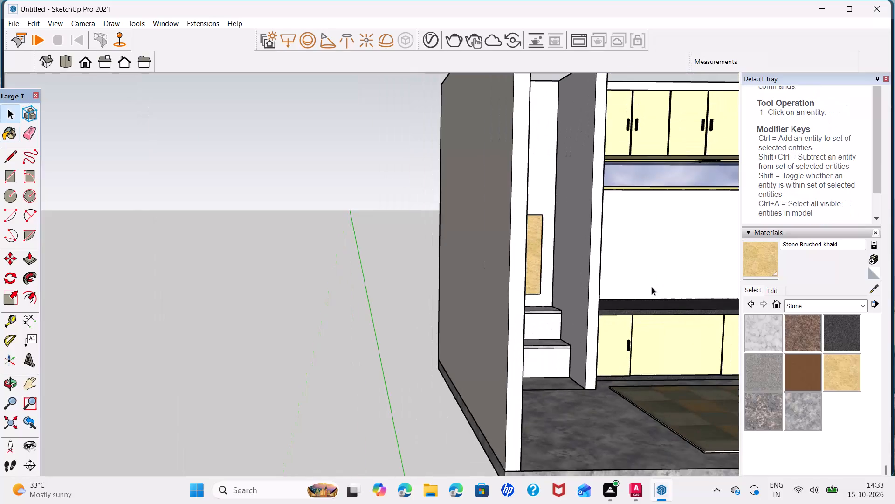
middle_click_drag(648, 288, 601, 280)
scroll(620, 268, "down", 1)
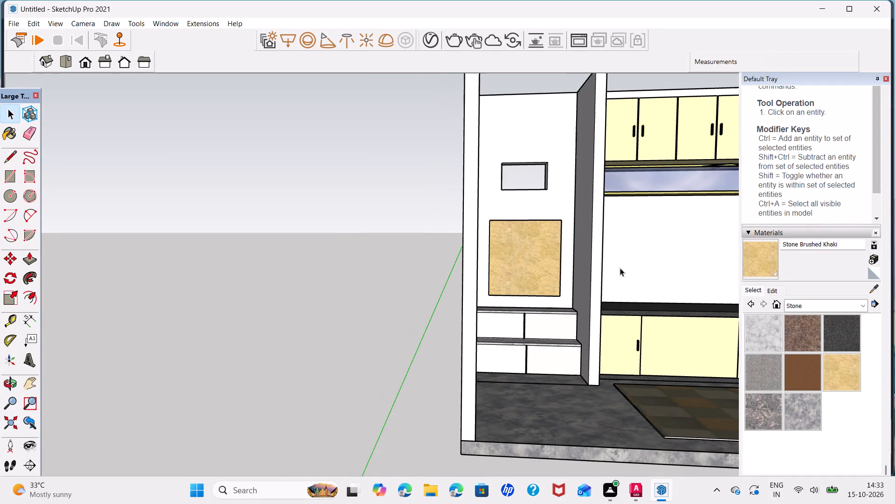
middle_click_drag(632, 255, 539, 255)
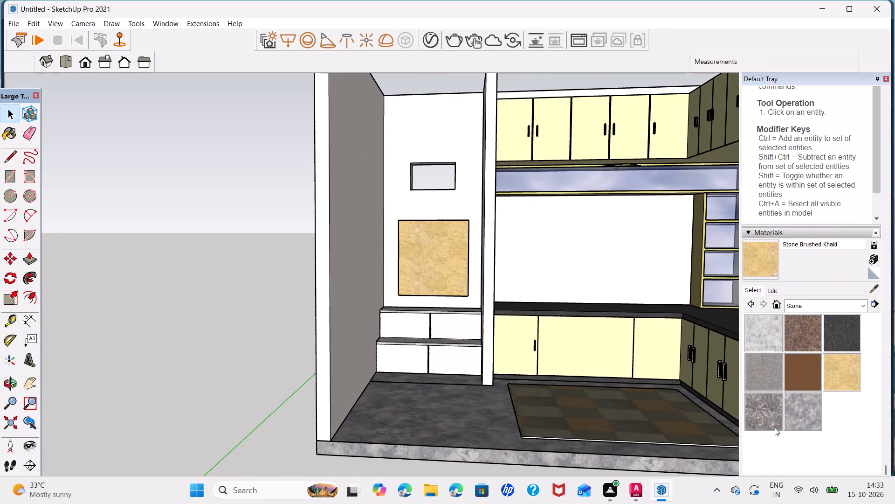
left_click(563, 240)
left_click(872, 288)
left_click(624, 266)
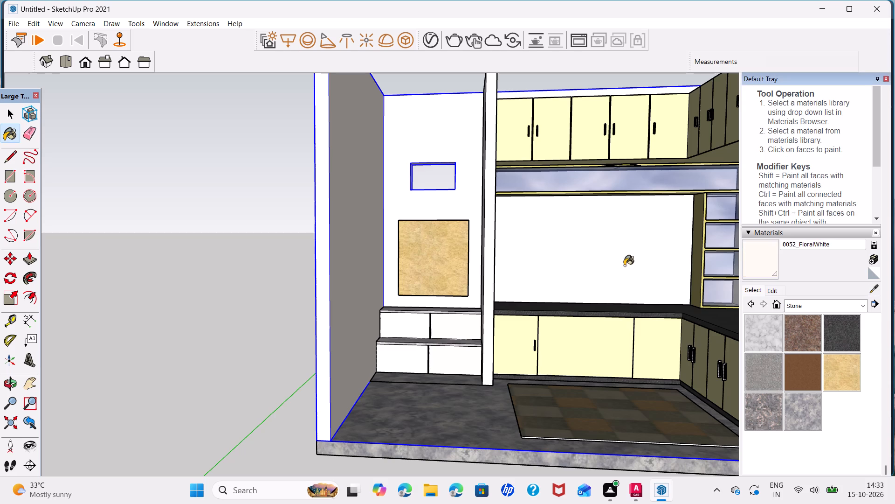
left_click(489, 265)
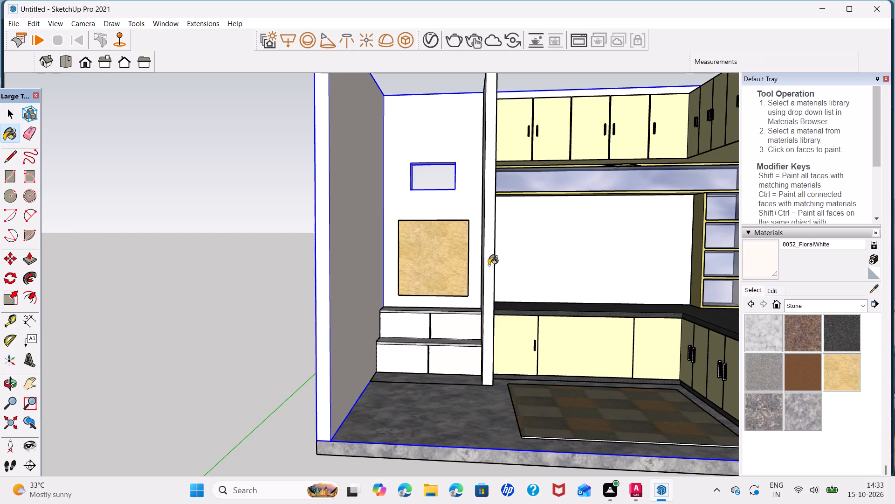
key("space")
scroll(401, 332, "down", 3)
left_click(296, 349)
Draw a 13' 7" by 10' 6" rectangle across the tops of the room's outer walls and reverse its face.
scroll(431, 371, "down", 5)
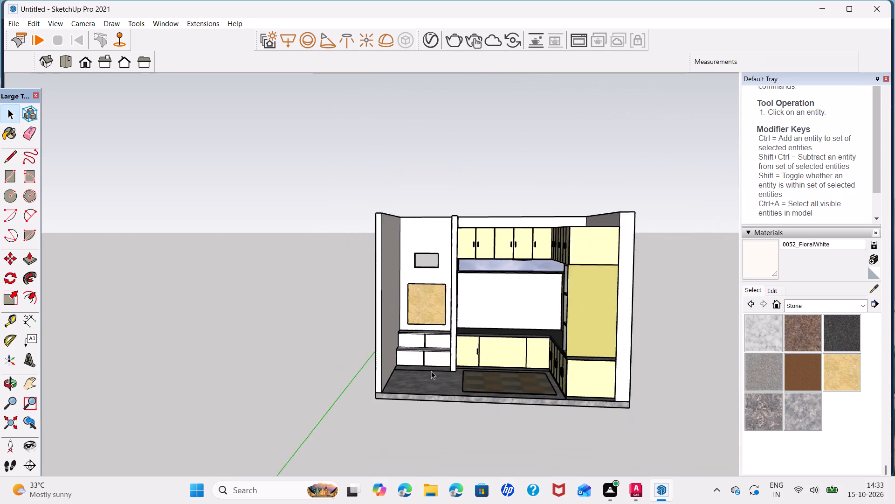
scroll(513, 334, "up", 5)
middle_click_drag(558, 363, 591, 378)
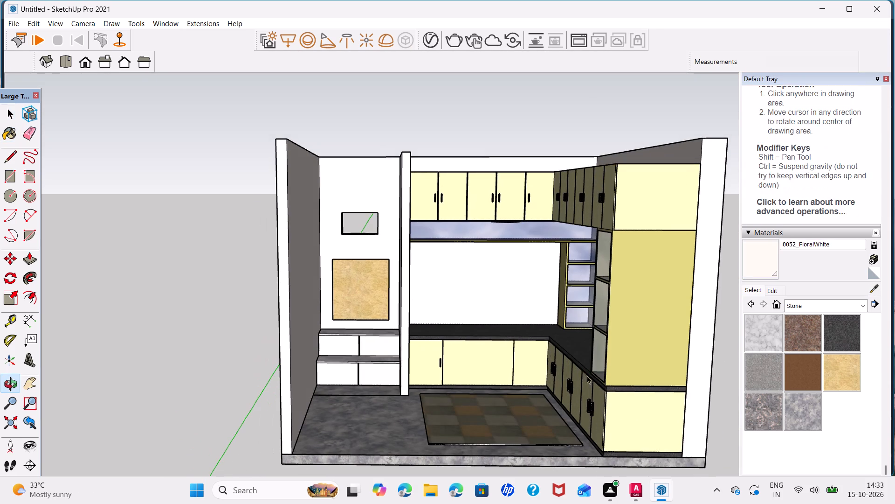
middle_click_drag(528, 328, 504, 425)
middle_click_drag(519, 361, 548, 418)
left_click(164, 303)
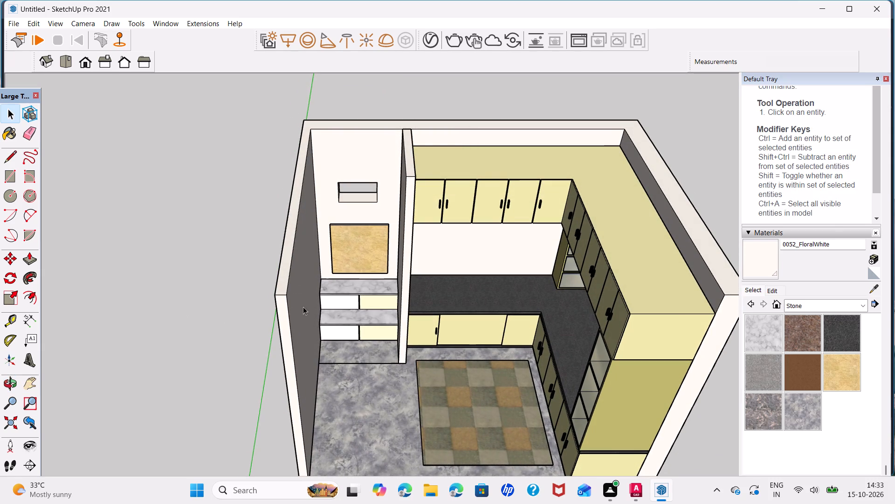
scroll(387, 291, "down", 1)
middle_click_drag(516, 287, 516, 287, "shift")
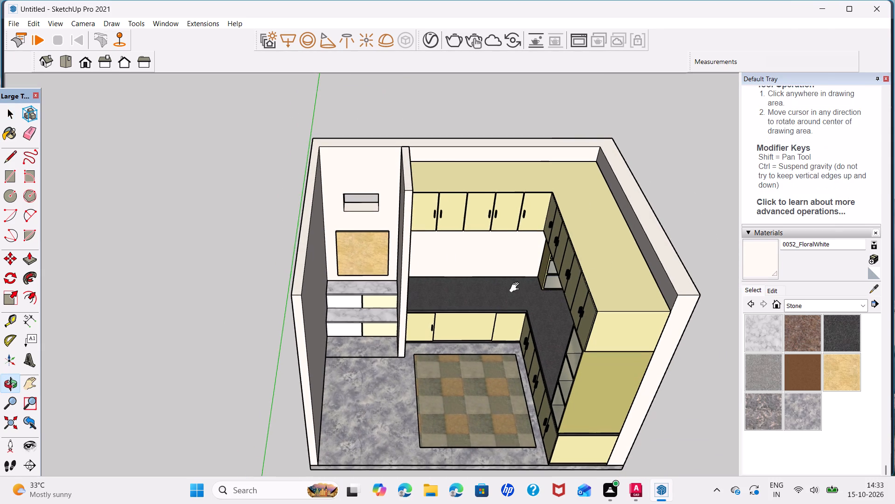
middle_click_drag(516, 287, 474, 259, "shift")
scroll(417, 293, "down", 4)
middle_click_drag(417, 294, 421, 335)
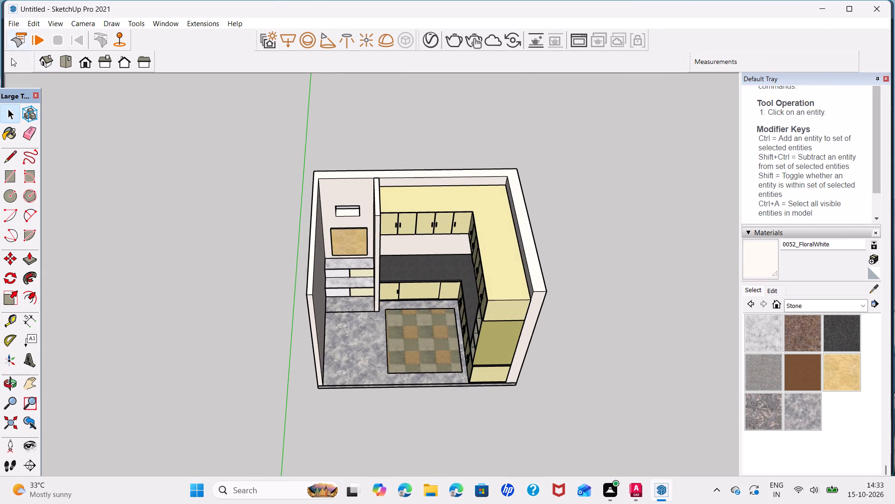
left_click(7, 178)
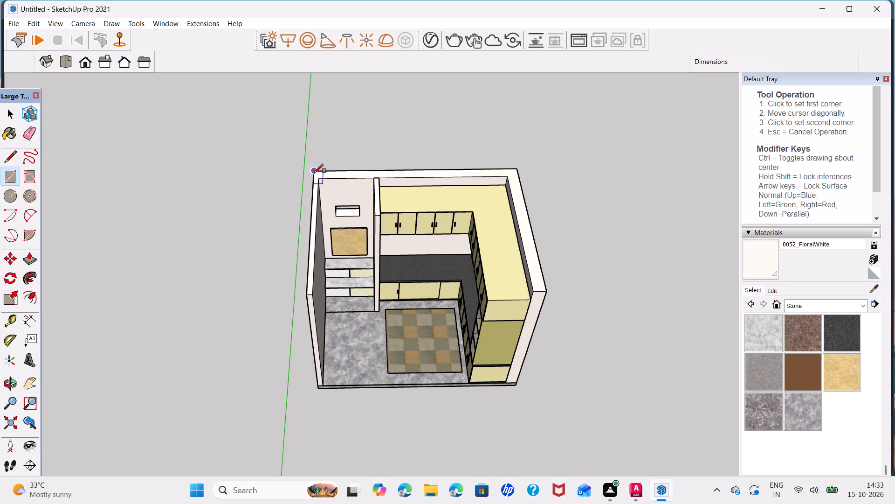
left_click(314, 173)
left_click(548, 291)
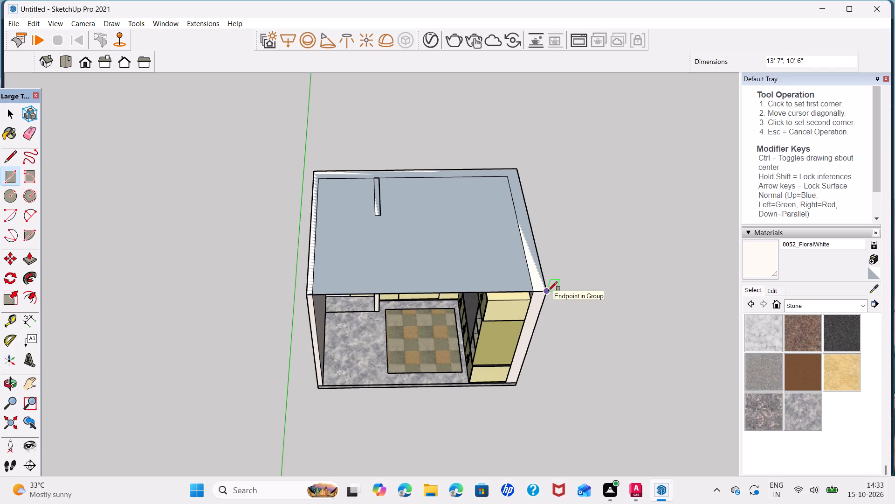
key("space")
right_click(455, 241)
left_click(496, 351)
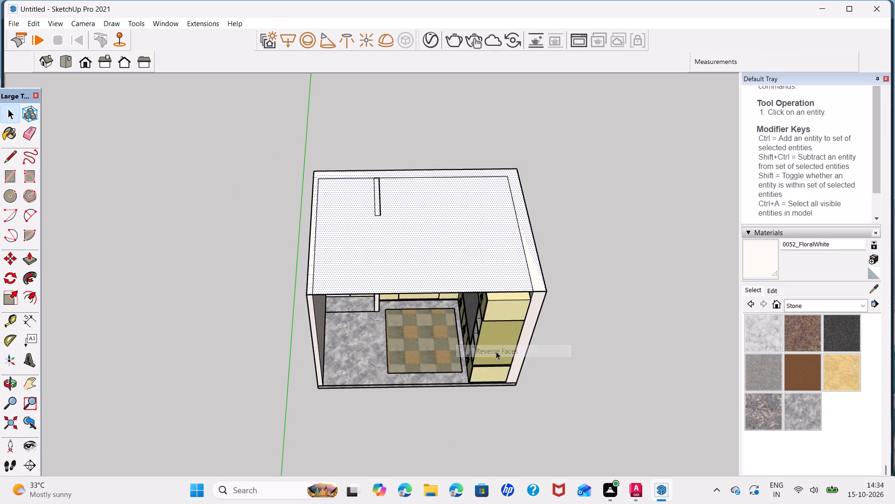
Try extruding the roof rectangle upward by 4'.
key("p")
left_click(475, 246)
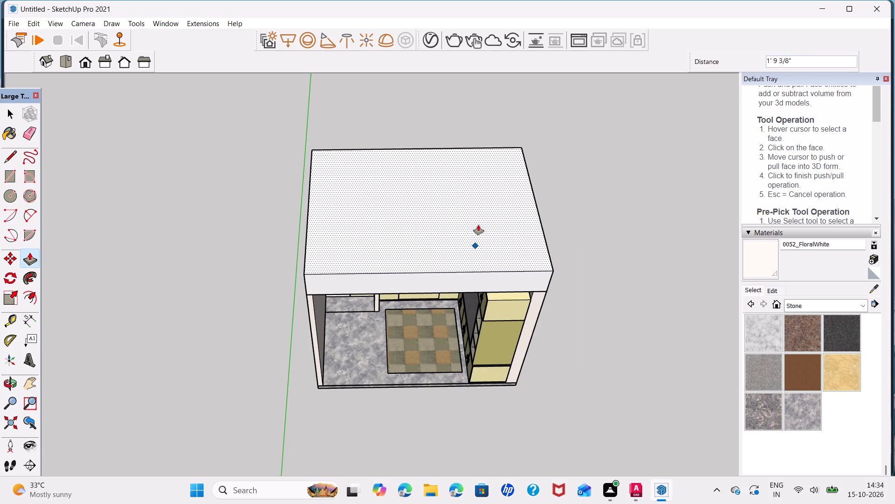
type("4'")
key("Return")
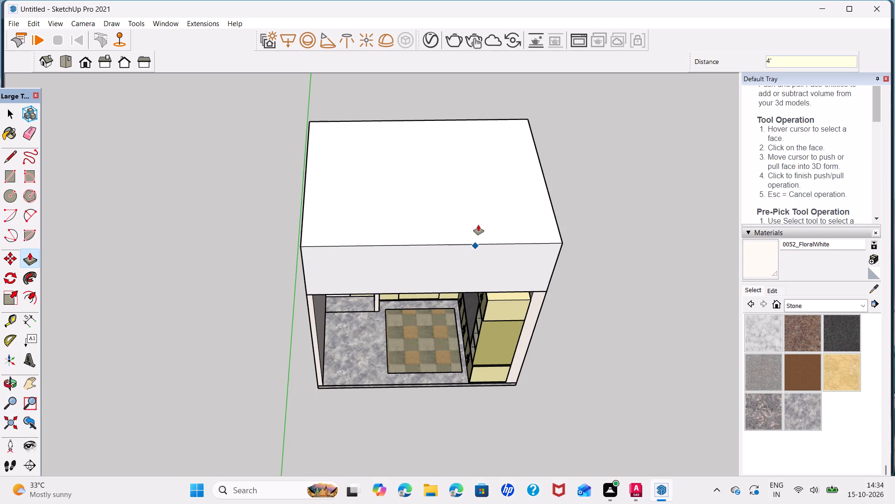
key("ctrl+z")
Extrude the roof rectangle upward by 4" to form the ceiling slab.
left_click(479, 232)
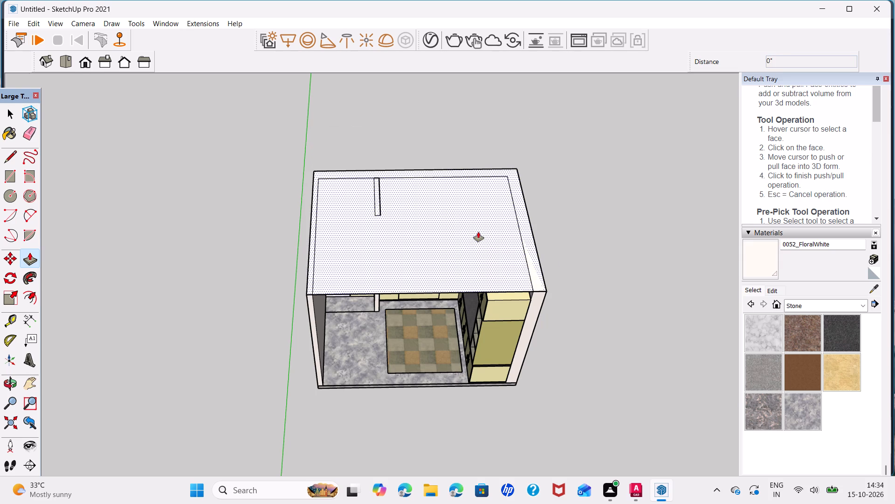
key("4")
key("Return")
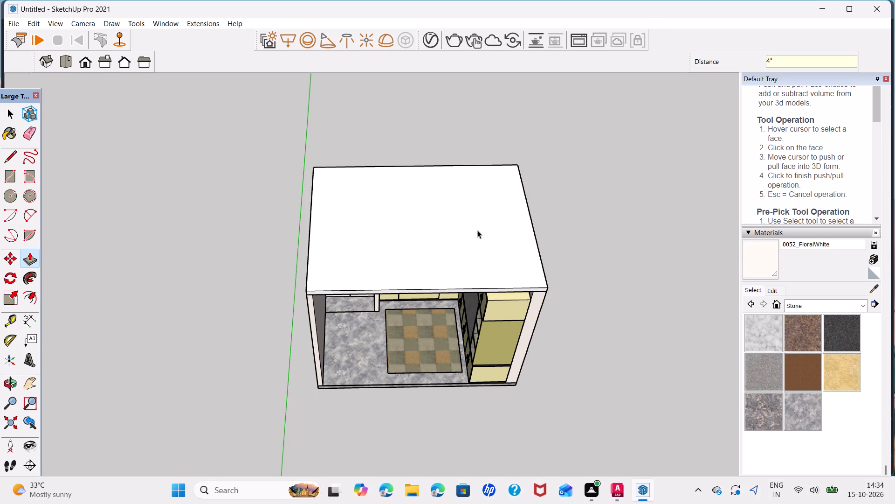
key("space")
Draw a rectangle about 6' 6" by 5' 5" on the underside of the ceiling, in front of the upper cabinets.
middle_click_drag(499, 273, 496, 63)
scroll(416, 200, "up", 5)
middle_click_drag(351, 195, 326, 183)
scroll(352, 181, "up", 5)
middle_click_drag(353, 200, 409, 150)
scroll(409, 150, "down", 2)
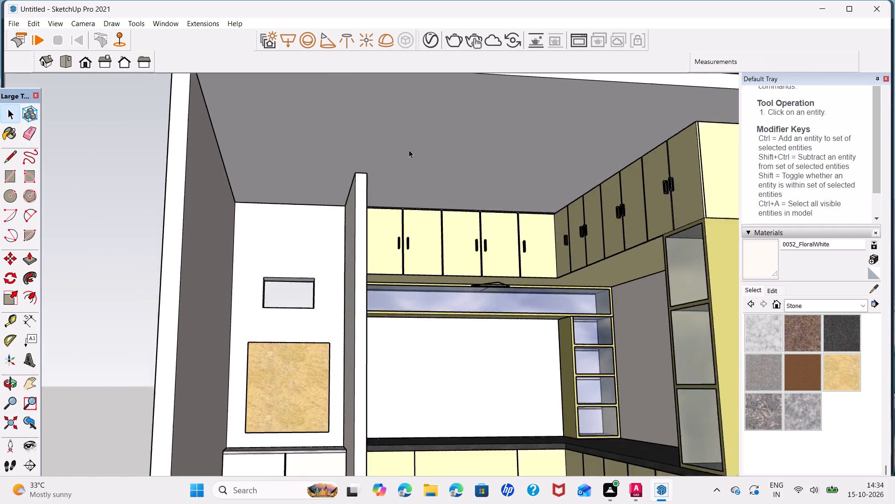
scroll(409, 150, "down", 2)
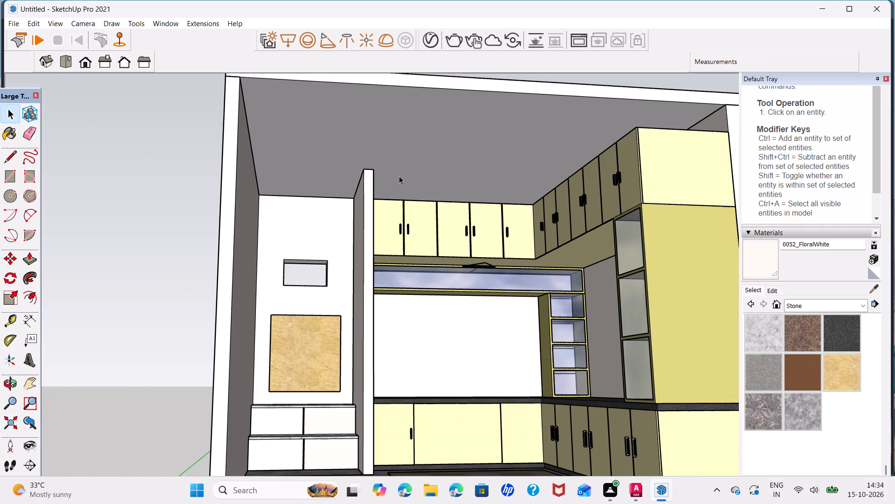
middle_click_drag(392, 178, 347, 182)
scroll(378, 161, "up", 2)
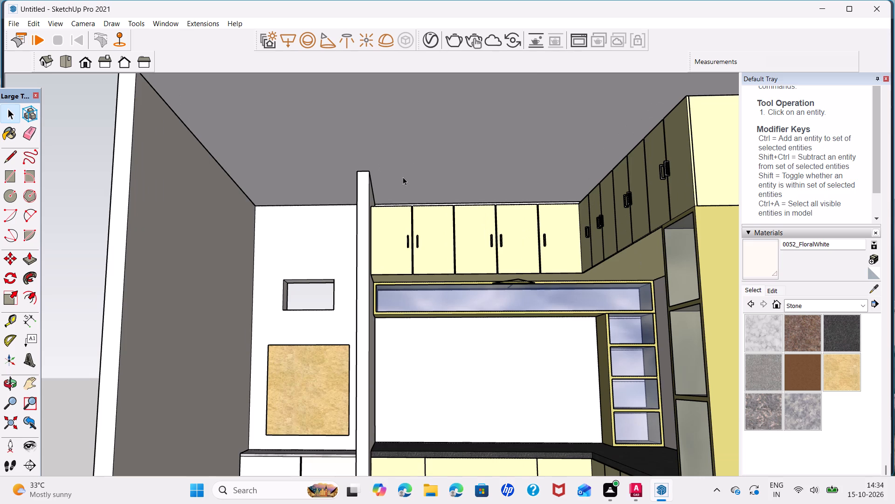
key("r")
scroll(409, 164, "down", 5)
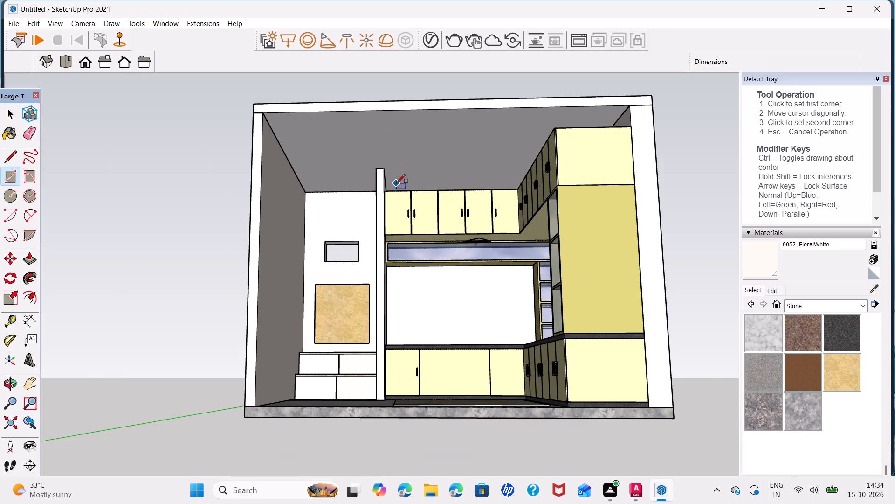
left_click(396, 180)
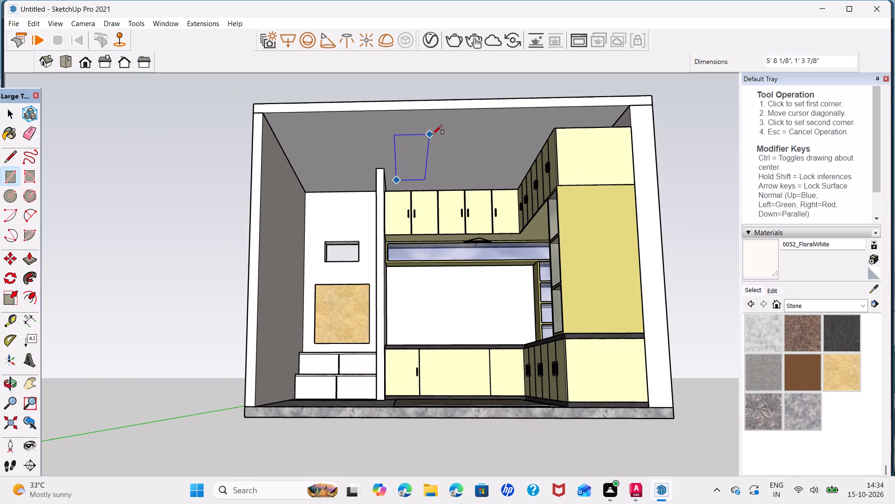
left_click(543, 124)
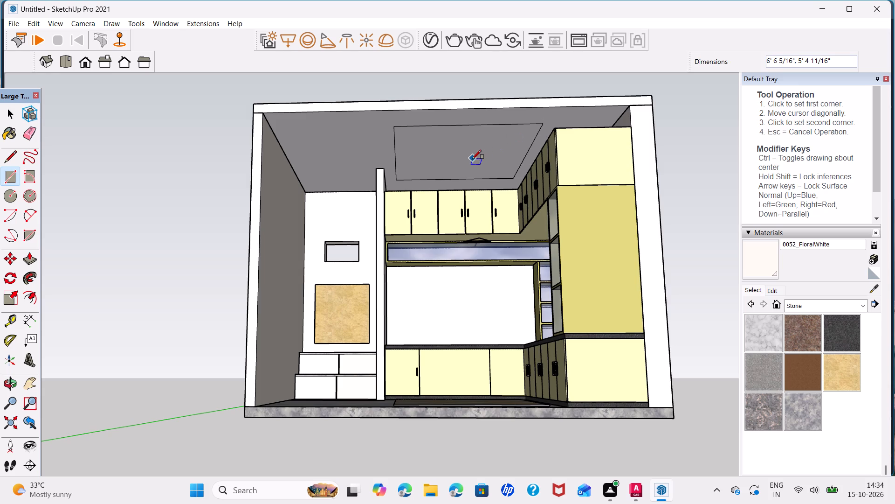
key("space")
Offset the ceiling rectangle inward by about 1' to form a border.
scroll(469, 156, "up", 4)
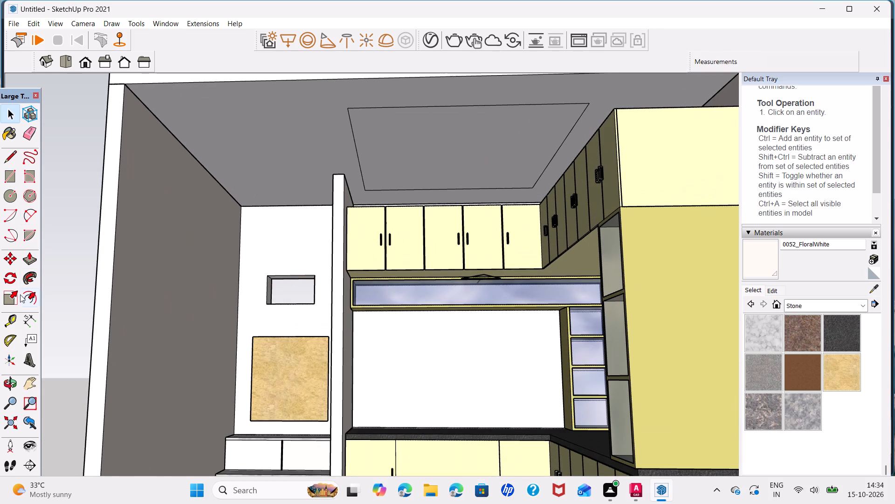
left_click(32, 295)
left_click(361, 161)
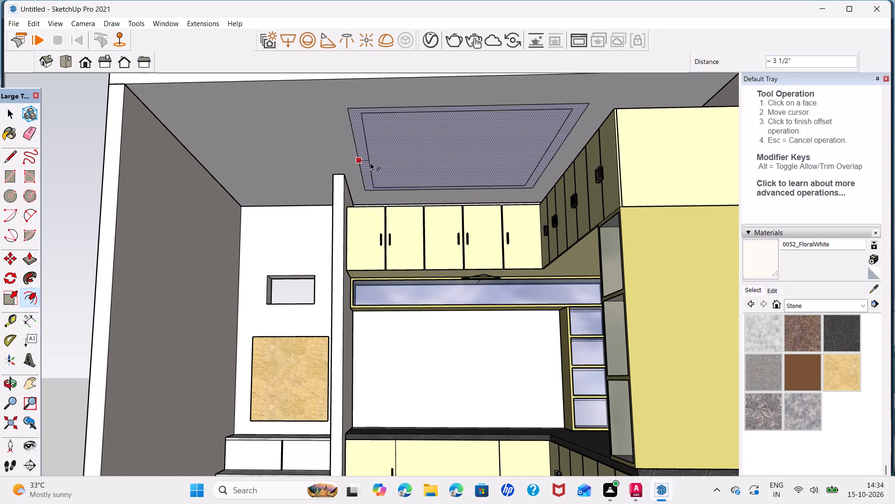
left_click(395, 151)
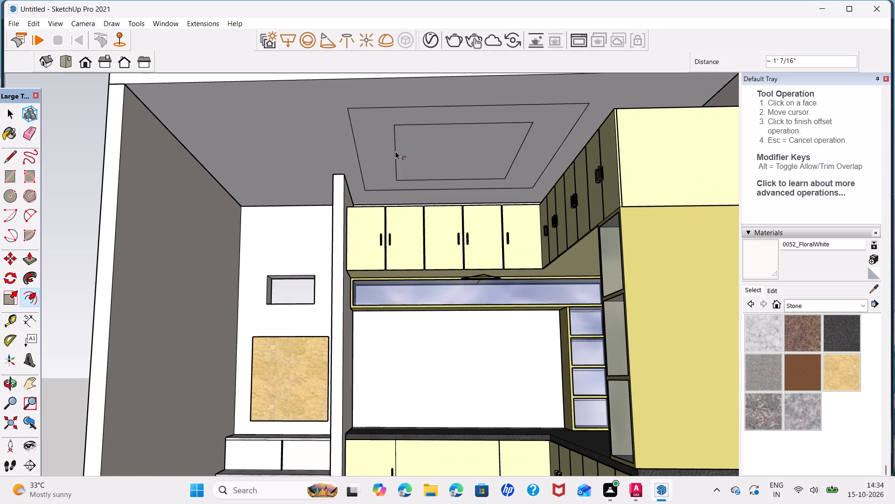
left_click(384, 158)
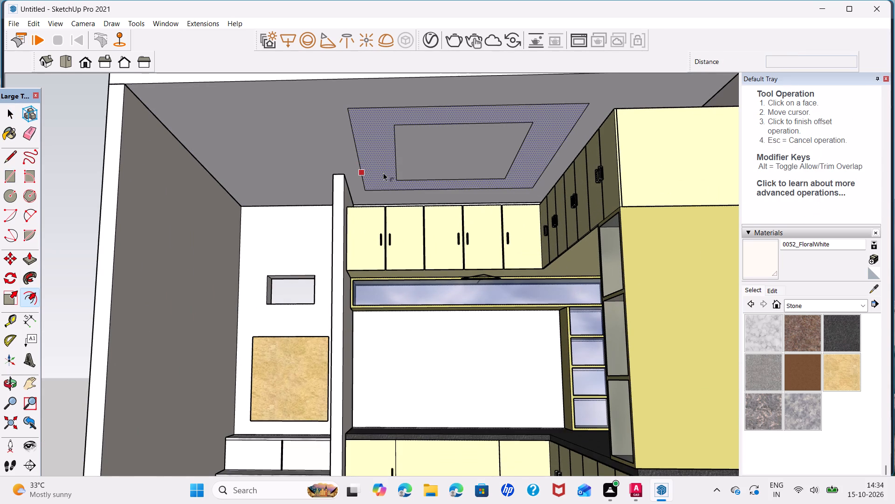
key("space")
key("Escape")
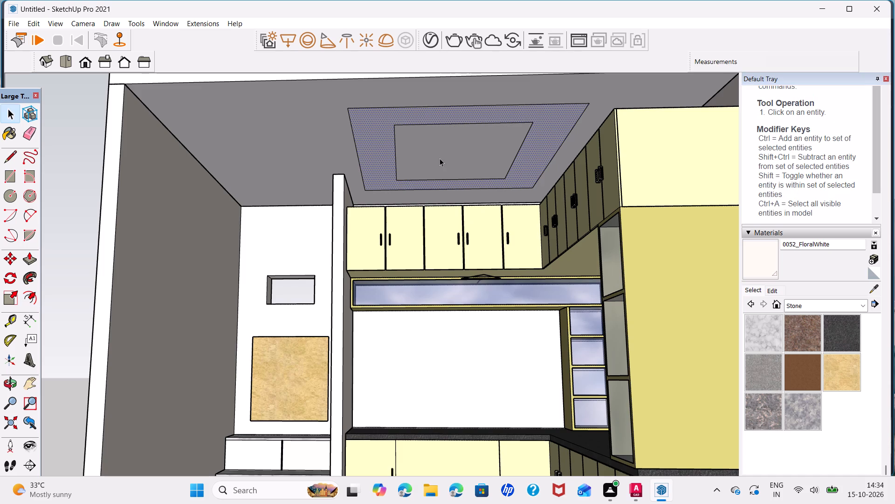
key("space")
Recess the inner rectangle 1" into the ceiling.
scroll(445, 162, "up", 3)
left_click(445, 162)
key("p")
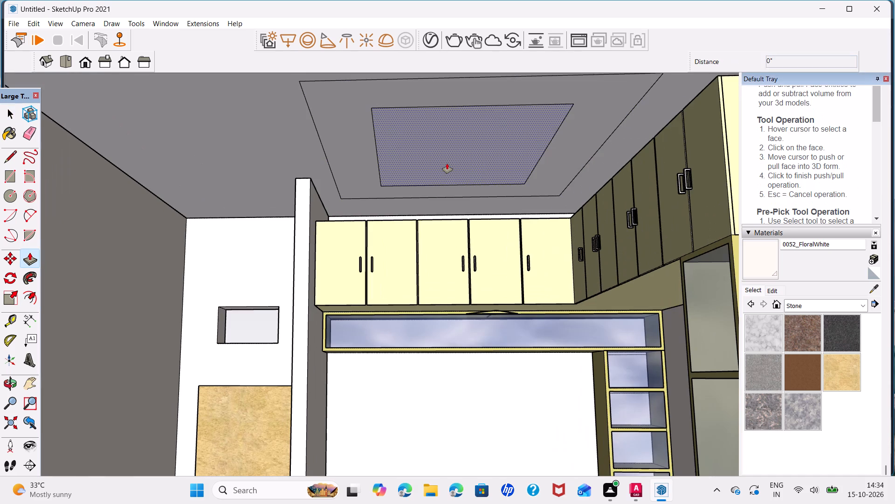
left_click(447, 163)
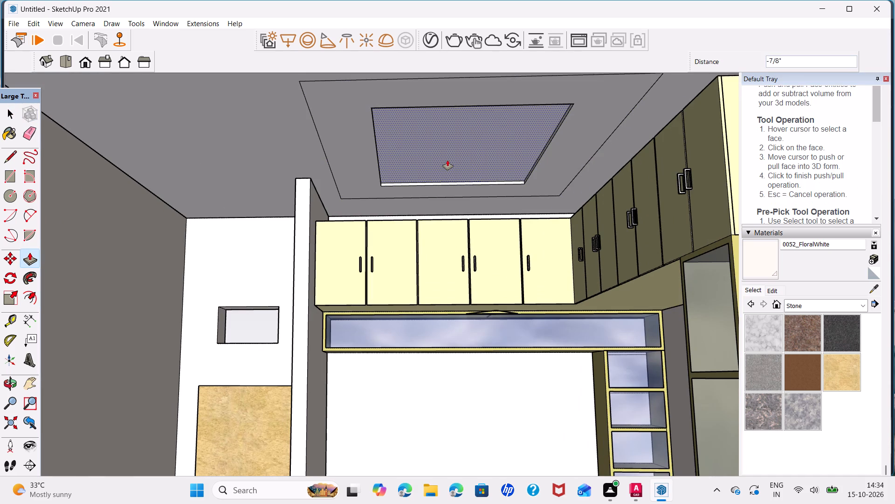
key("1")
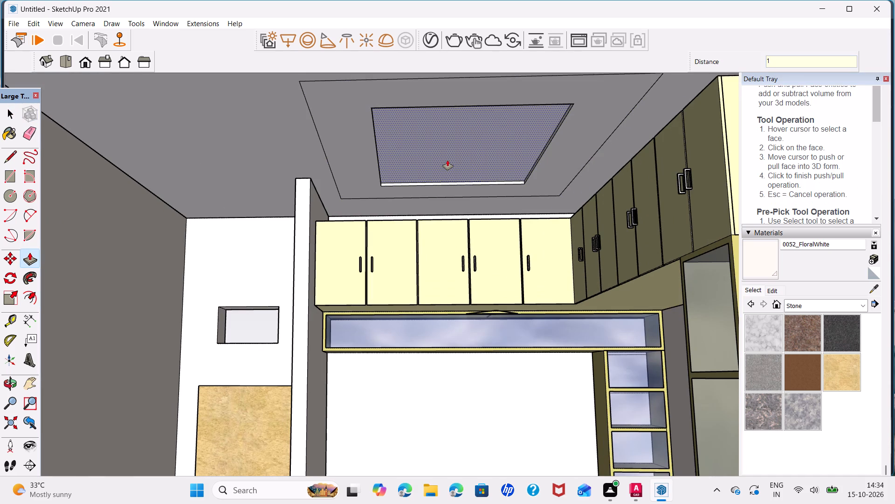
key("Return")
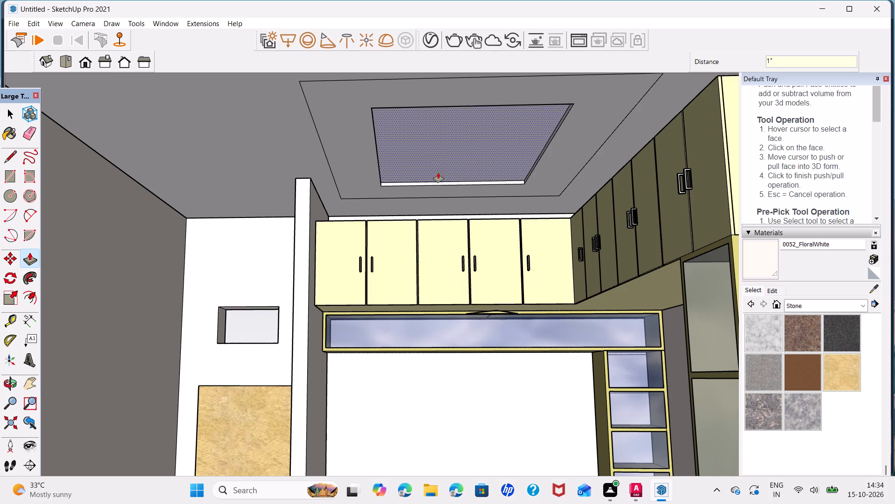
Extrude the border around the inner rectangle 1" down from the ceiling.
left_click(434, 190)
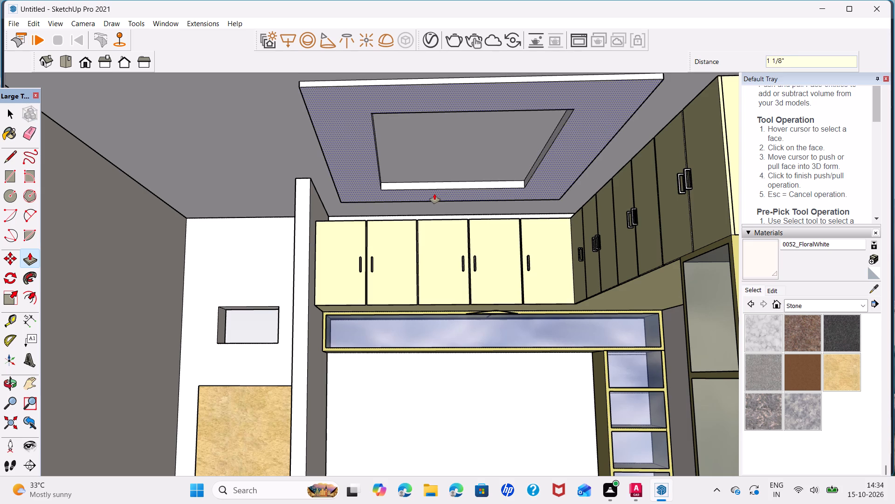
key("1")
key("Return")
key("space")
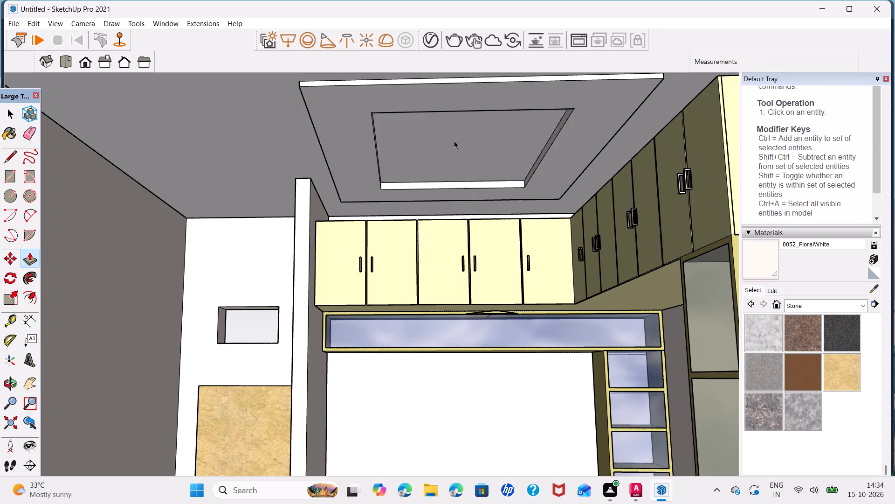
Draw a rectangle about 3' 7" by 3' 4" on the ceiling of the alcove between the side wall and the partition.
scroll(454, 140, "down", 6)
middle_click_drag(318, 155, 370, 124)
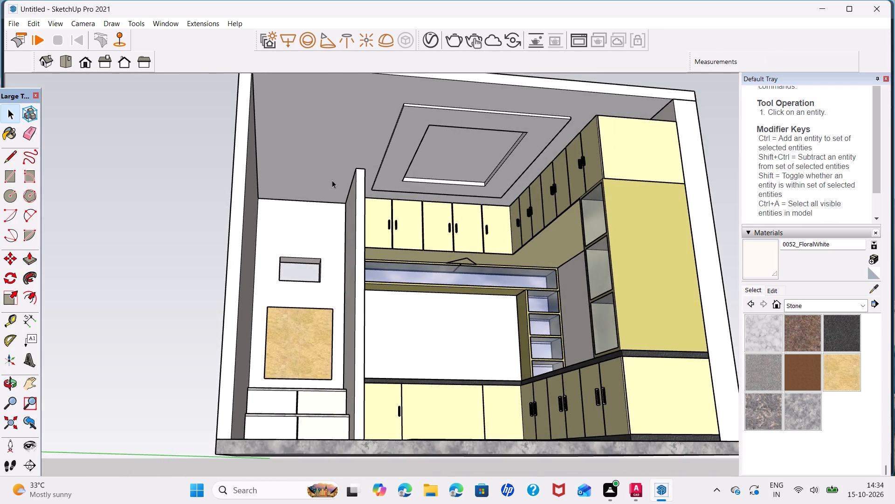
scroll(332, 180, "up", 12)
middle_click_drag(348, 189, 318, 193)
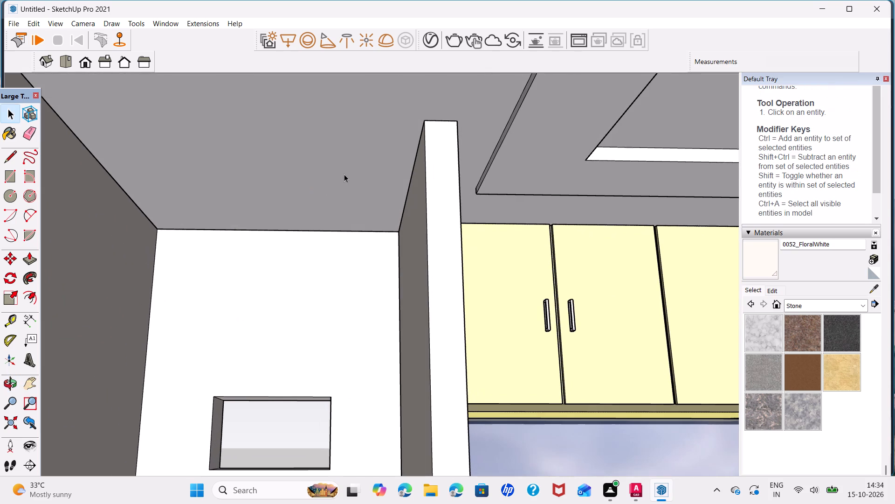
key("r")
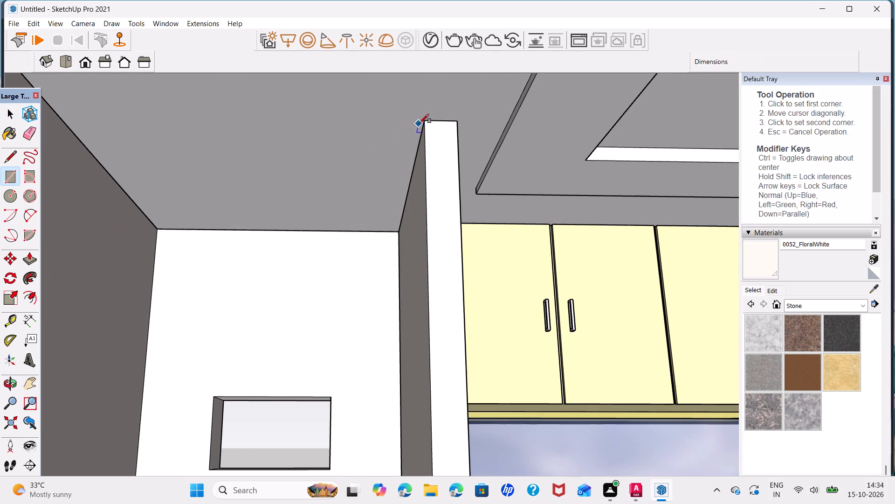
left_click(423, 121)
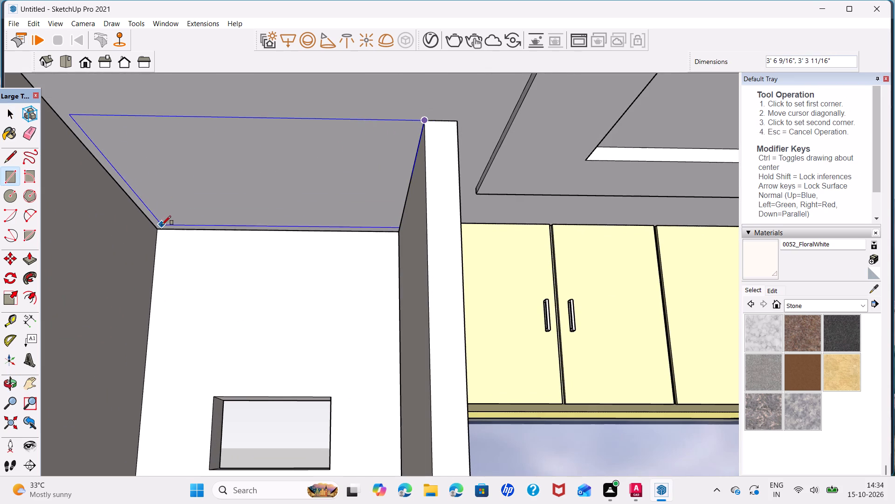
left_click(160, 230)
key("space")
Extrude the alcove's ceiling rectangle 2" downward.
left_click(262, 183)
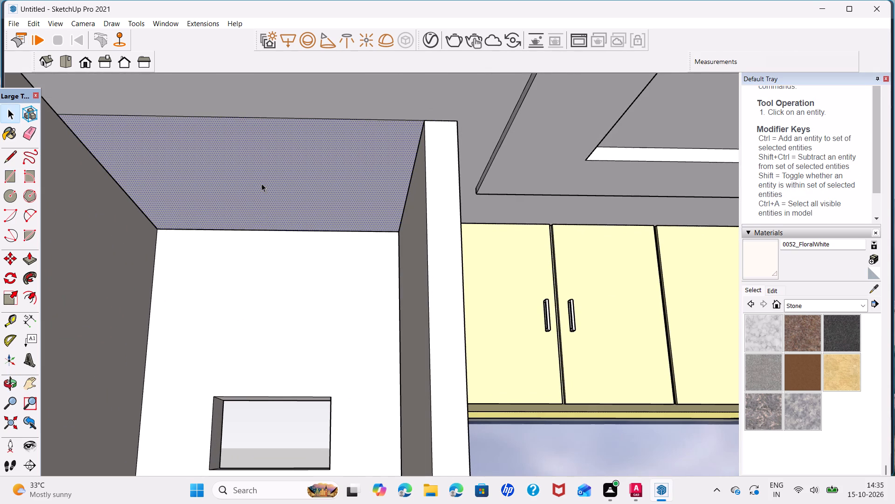
key("p")
left_click(262, 183)
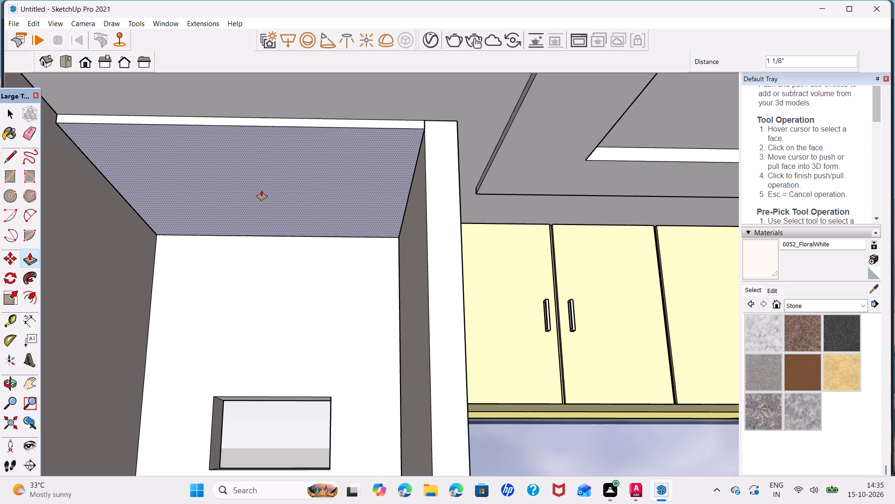
key("2")
key("Return")
key("space")
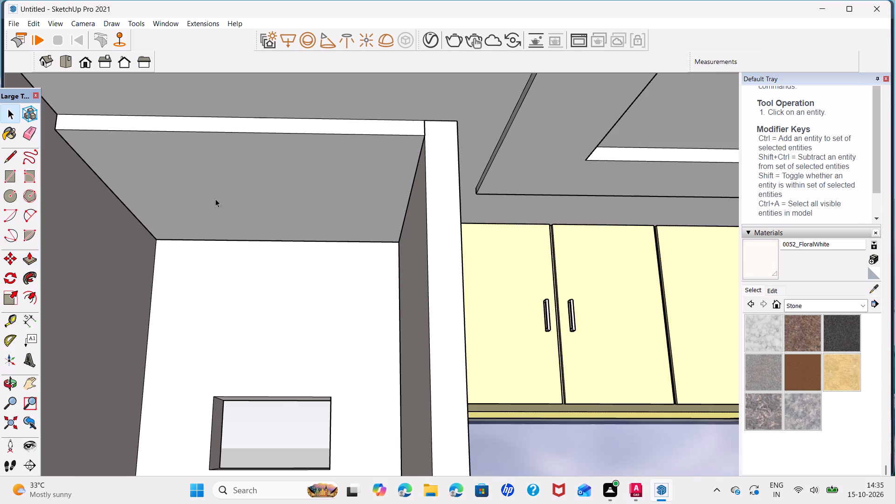
Draw a circle with a radius of about 1' 3" in the middle of the alcove's lowered ceiling.
left_click(12, 193)
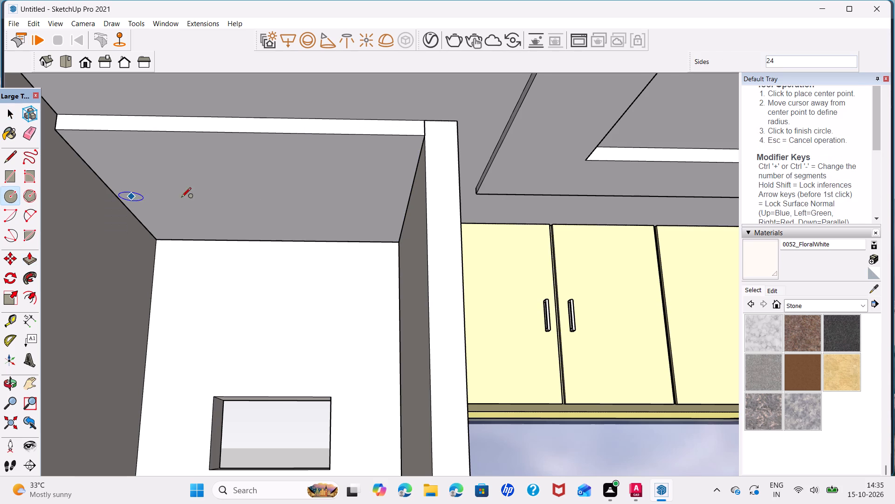
left_click(254, 189)
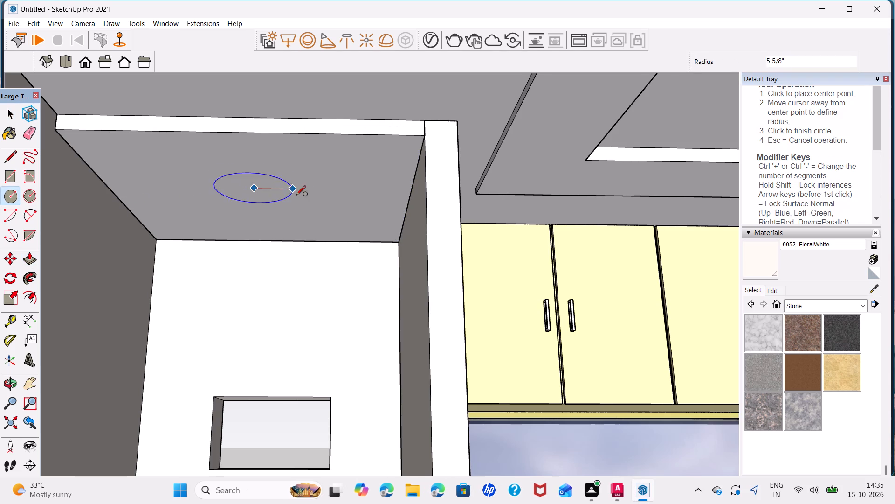
left_click(342, 207)
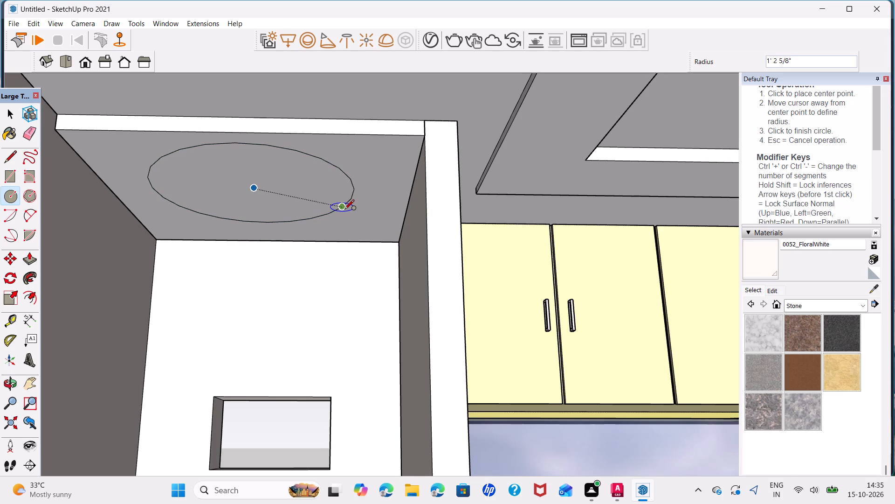
key("space")
Set the ceiling circle's segment count to 240.
left_click(343, 209)
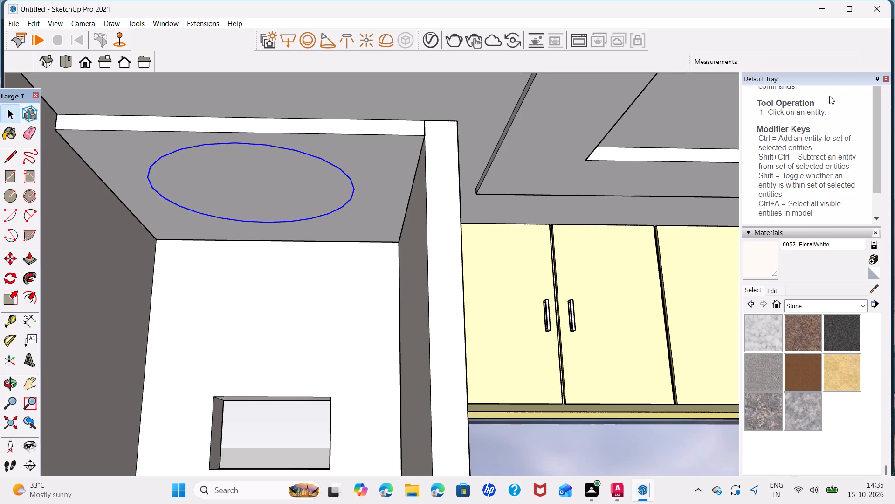
scroll(829, 96, "up", 6)
scroll(833, 111, "up", 20)
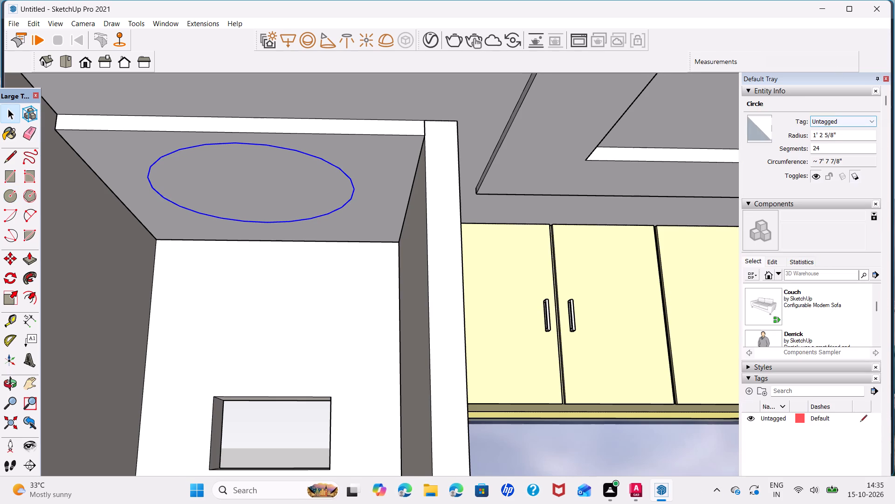
left_click(834, 146)
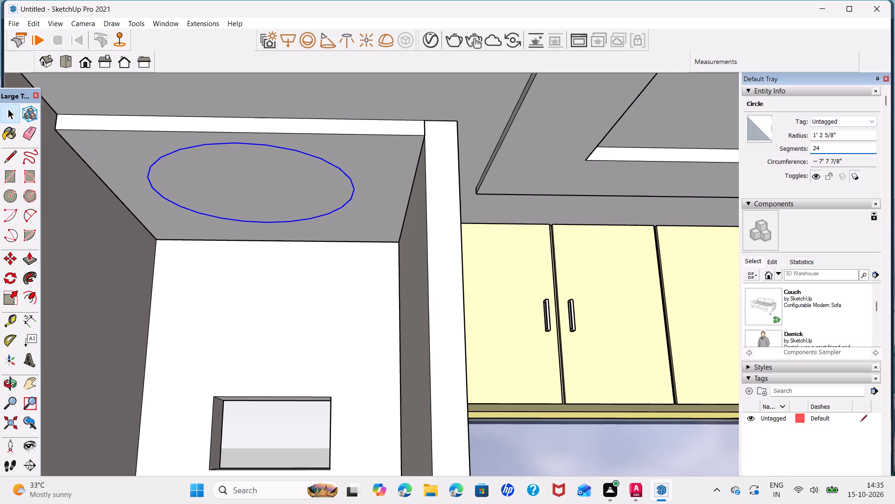
key("0")
key("Return")
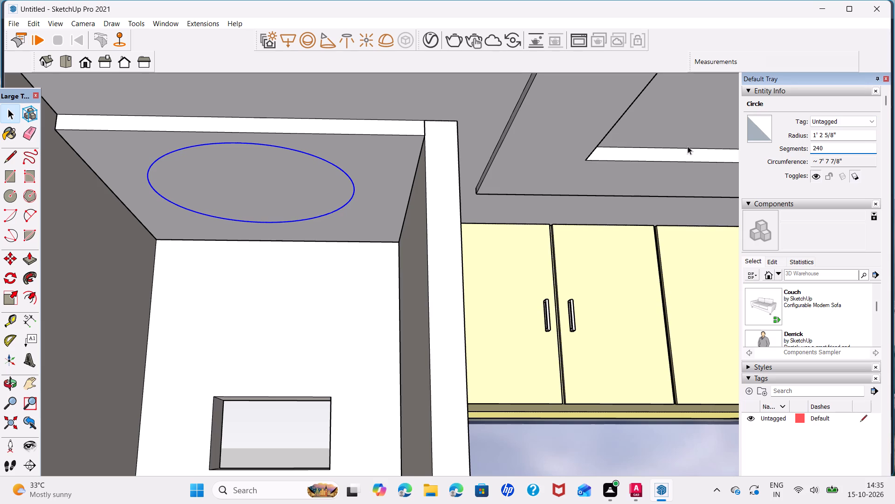
key("space")
Recess the circular face 1" into the alcove's lowered ceiling.
left_click(274, 179)
key("p")
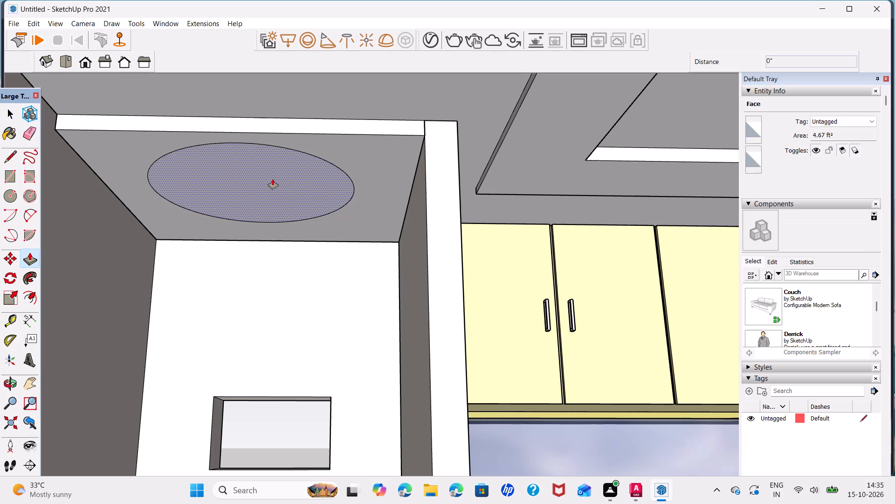
left_click(273, 179)
key("1")
key("Return")
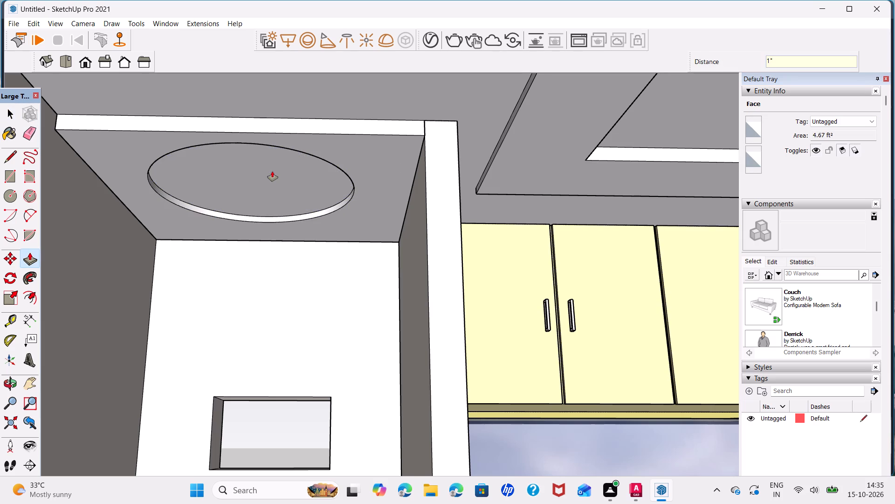
key("space")
Examine the alcove's circular ceiling recess and the stepped rectangular false ceiling from several angles.
scroll(276, 197, "up", 2)
middle_click_drag(283, 213, 317, 205)
scroll(317, 205, "down", 5)
middle_click_drag(313, 191, 273, 266)
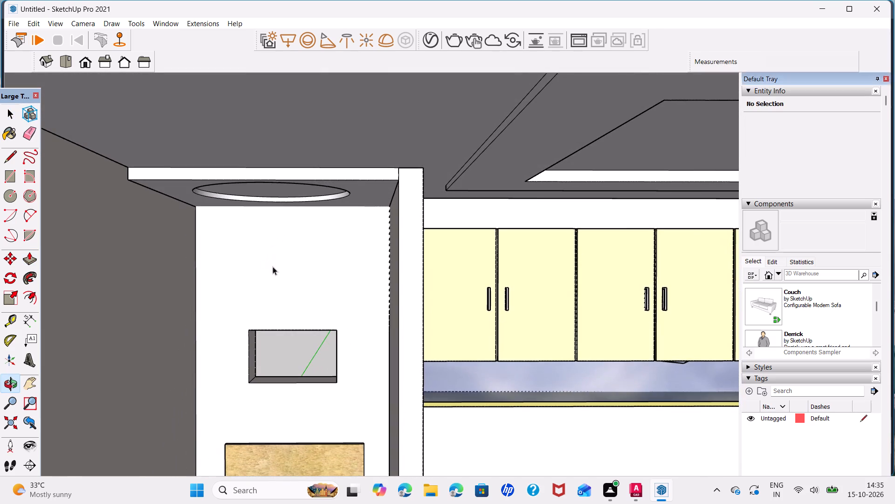
scroll(292, 248, "down", 3)
scroll(375, 235, "down", 4)
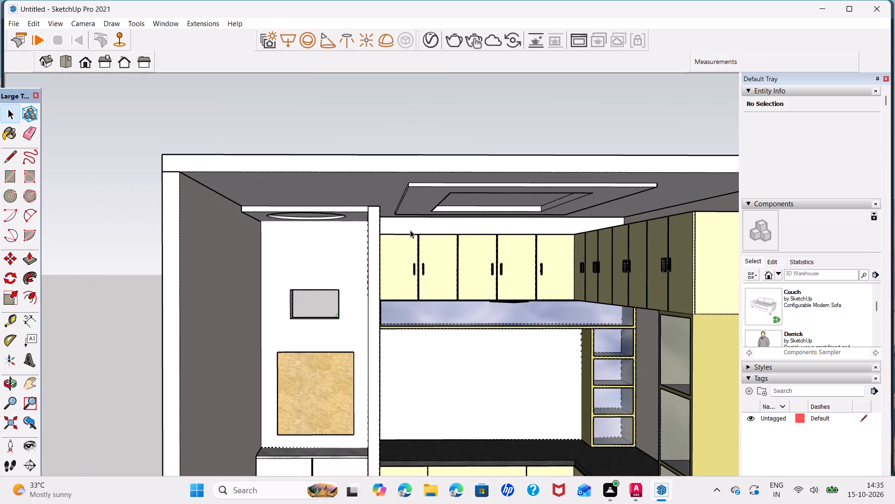
middle_click_drag(410, 251, 410, 269)
left_click(453, 137)
scroll(460, 196, "down", 2)
middle_click_drag(473, 223, 484, 140)
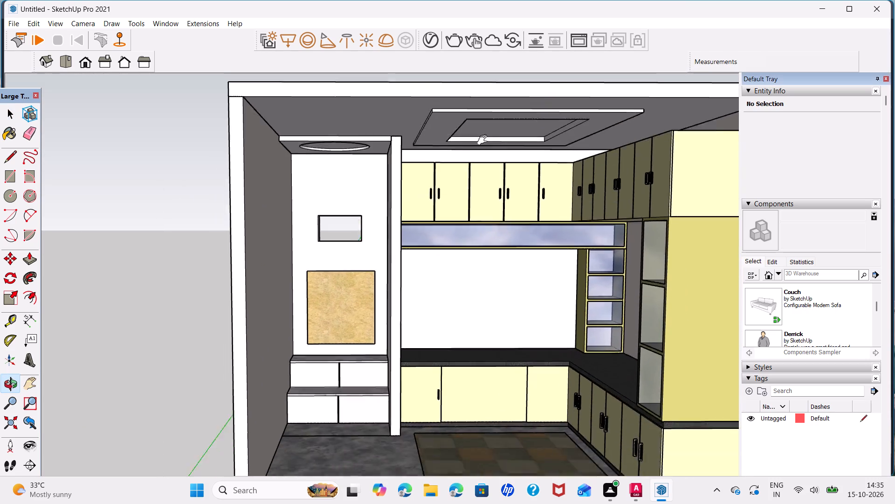
middle_click_drag(484, 140, 482, 98)
middle_click_drag(432, 165, 396, 257)
scroll(483, 179, "up", 3)
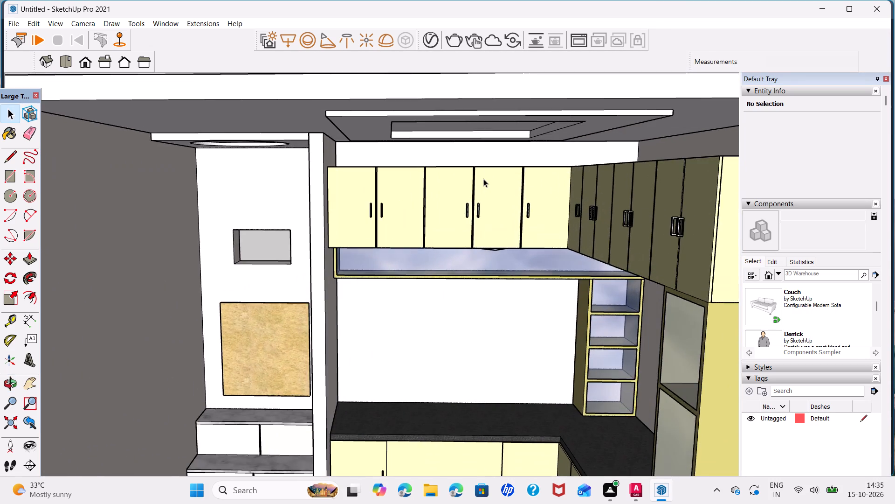
middle_click_drag(486, 181, 434, 122)
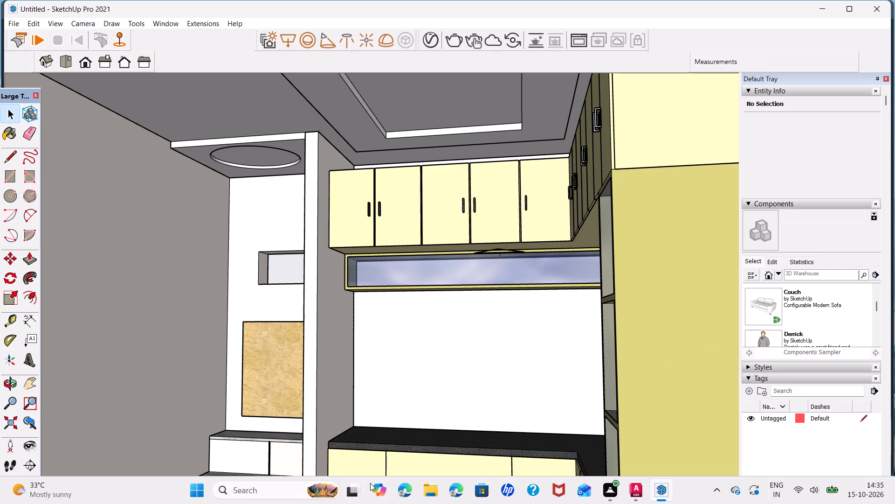
Change the V-Ray Emissive material's color to a darker warm yellow, RGB 0.839, 0.8, 0.353.
left_click(433, 36)
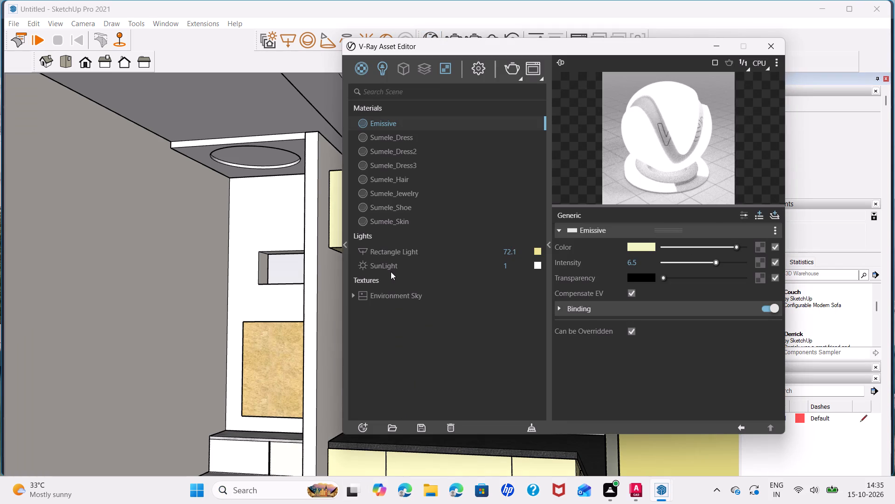
left_click(401, 260)
scroll(407, 286, "down", 6)
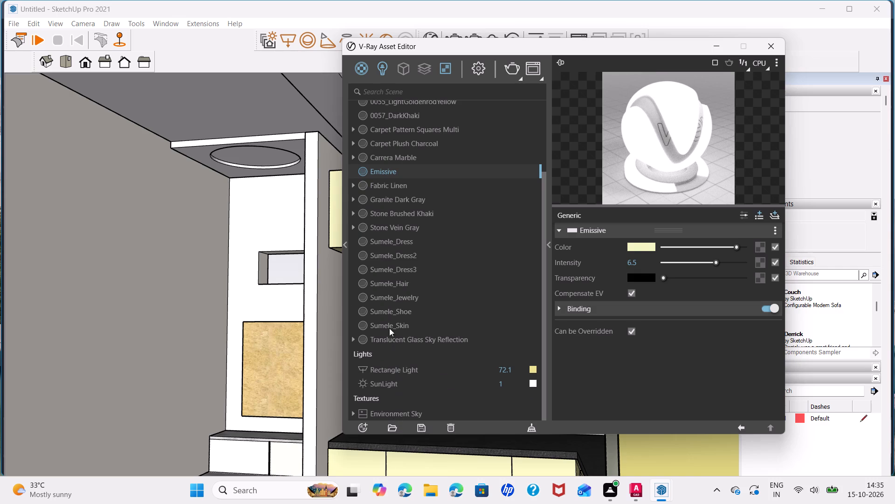
scroll(397, 207, "up", 4)
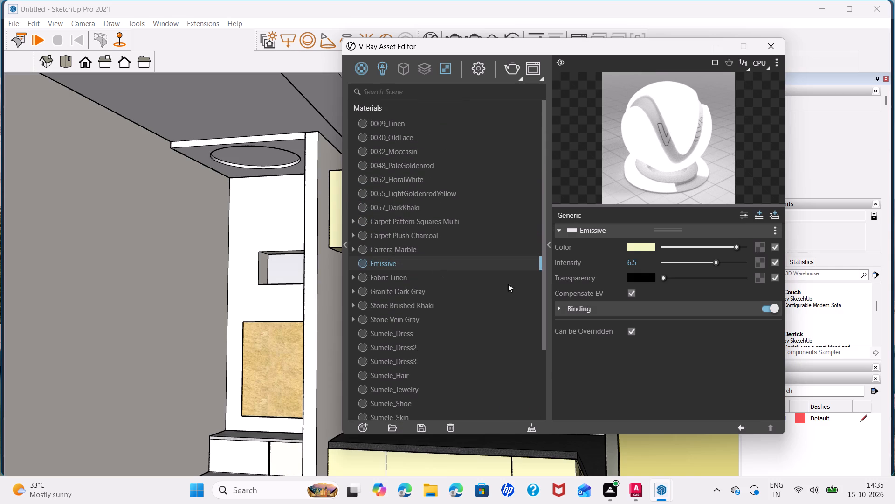
left_click(638, 247)
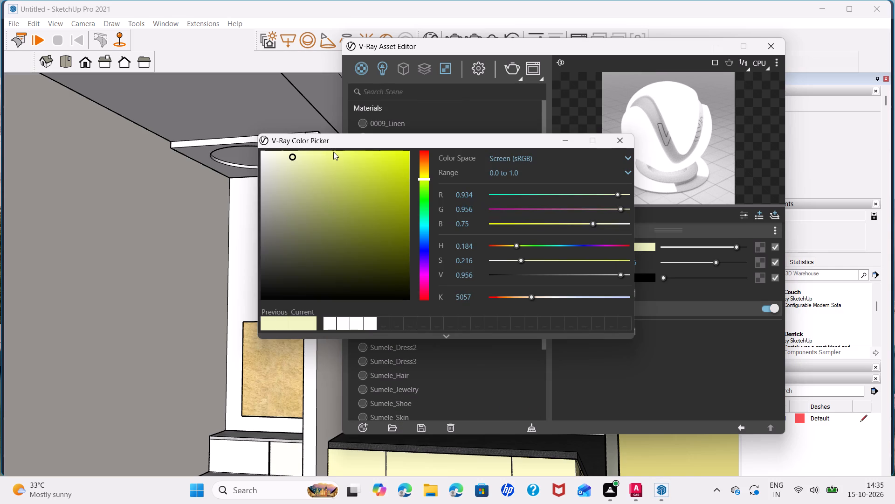
left_click(310, 158)
left_click(322, 156)
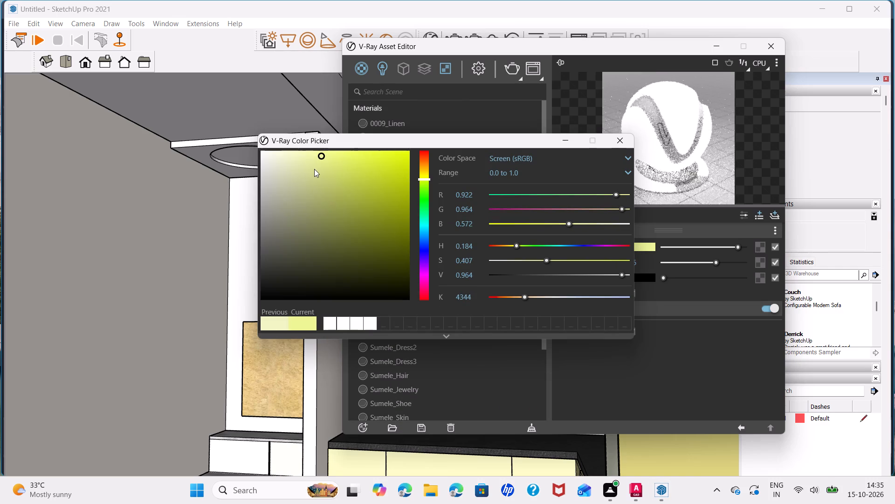
left_click(314, 169)
left_click(330, 174)
left_click(346, 155)
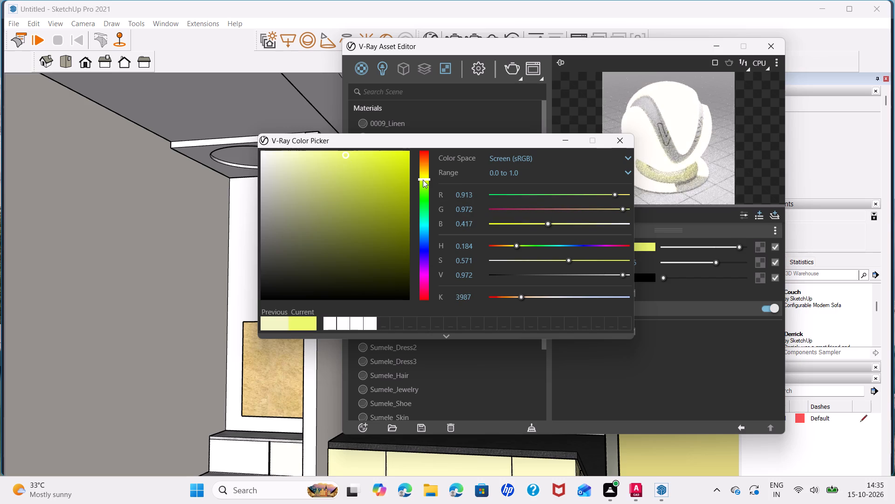
left_click(423, 174)
left_click(324, 157)
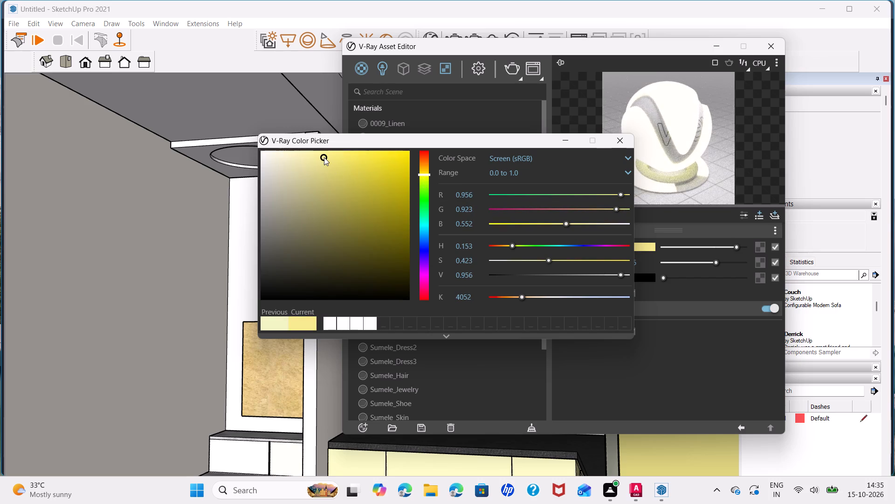
left_click(310, 161)
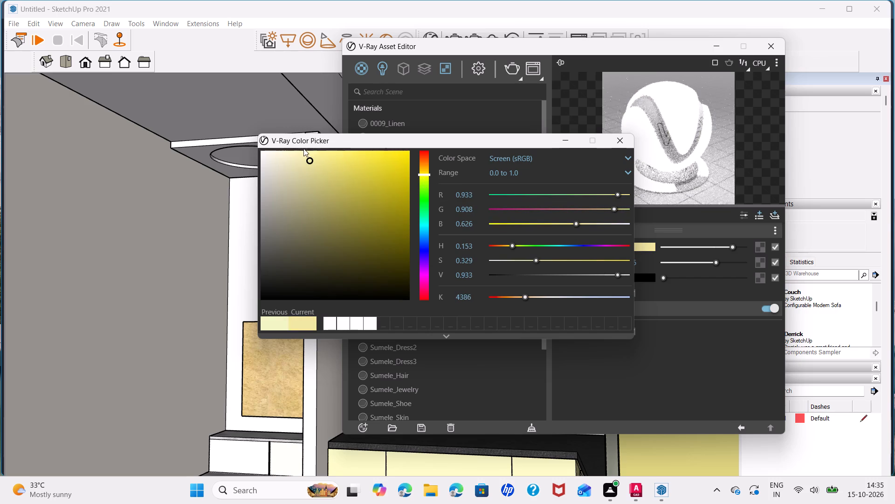
left_click(328, 152)
left_click(349, 158)
left_click(342, 173)
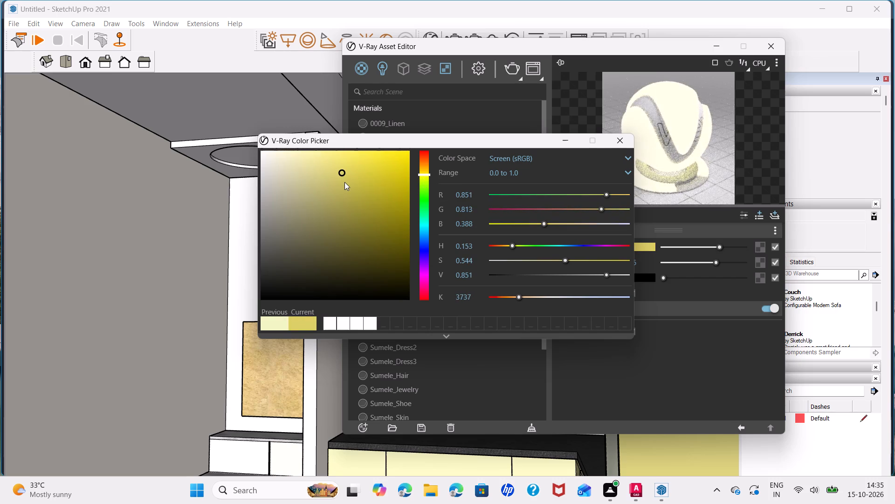
left_click(344, 182)
left_click(320, 171)
left_click(340, 170)
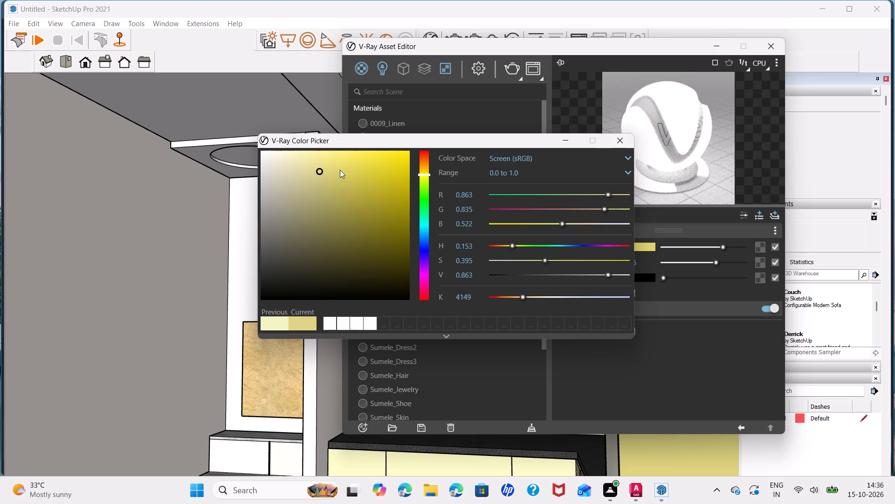
left_click(347, 175)
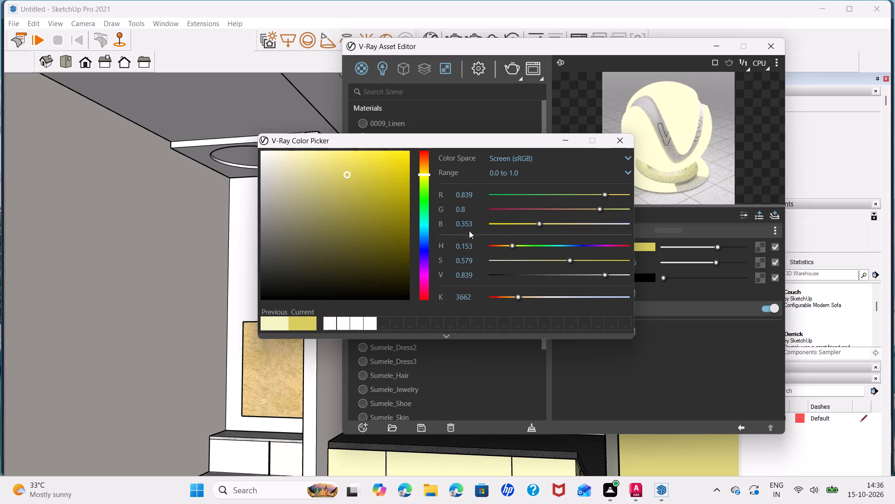
left_click(625, 133)
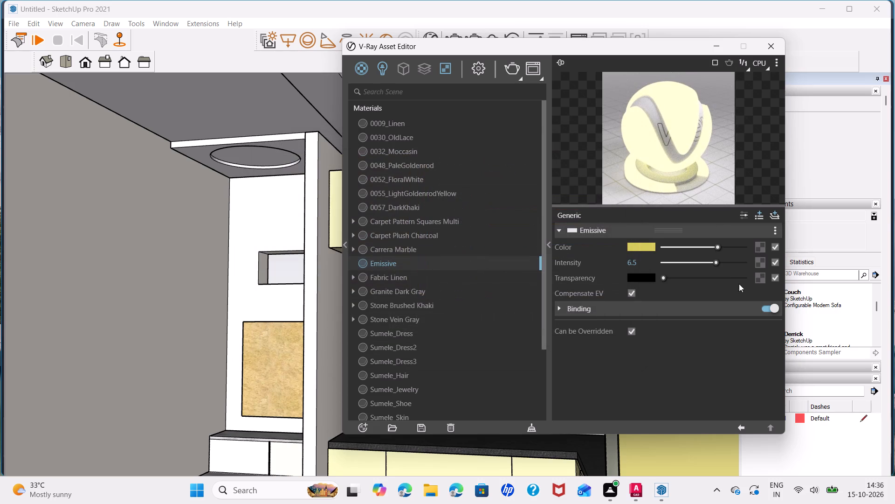
left_click(768, 45)
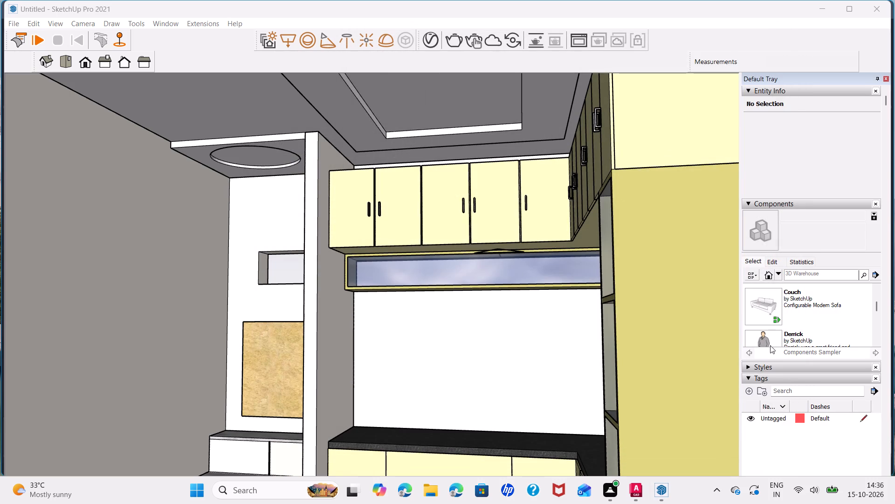
Paint the inner rim of the alcove ceiling's circular recess with the Emissive material.
scroll(824, 217, "down", 17)
scroll(825, 361, "down", 16)
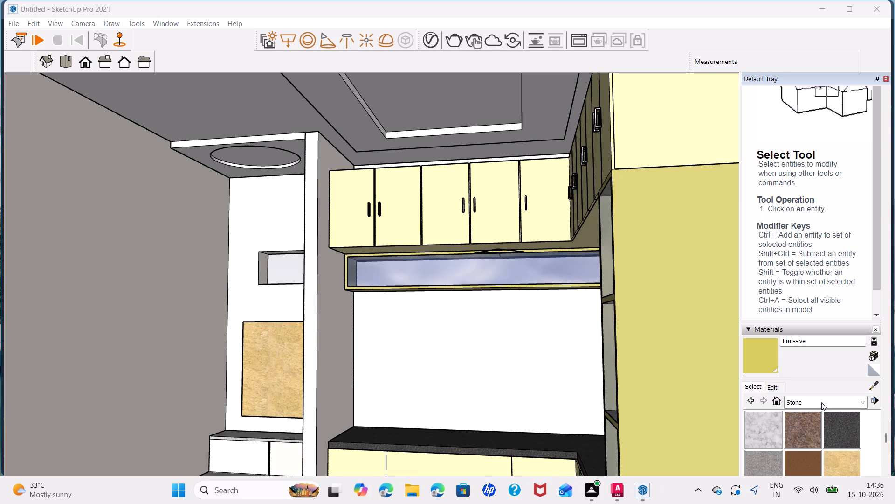
left_click(767, 357)
scroll(275, 165, "up", 7)
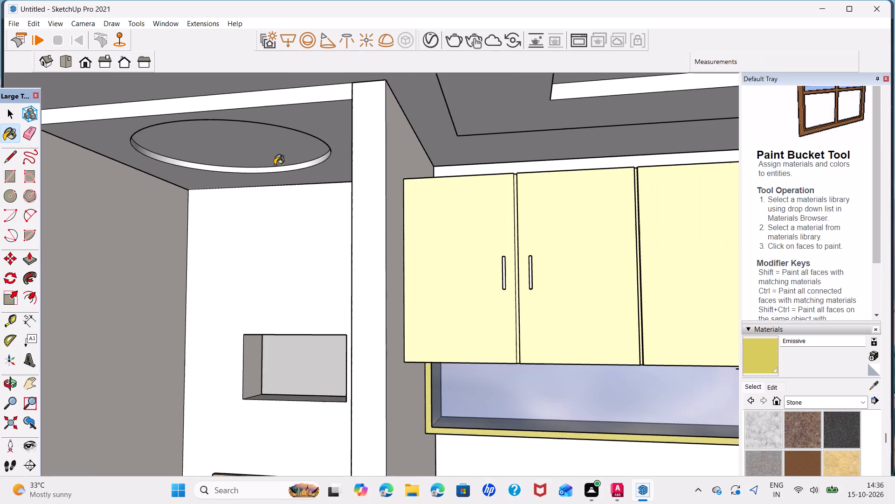
left_click(282, 168)
Paint three inner side faces of the false ceiling's rectangular recess with the Emissive material.
scroll(622, 119, "down", 2)
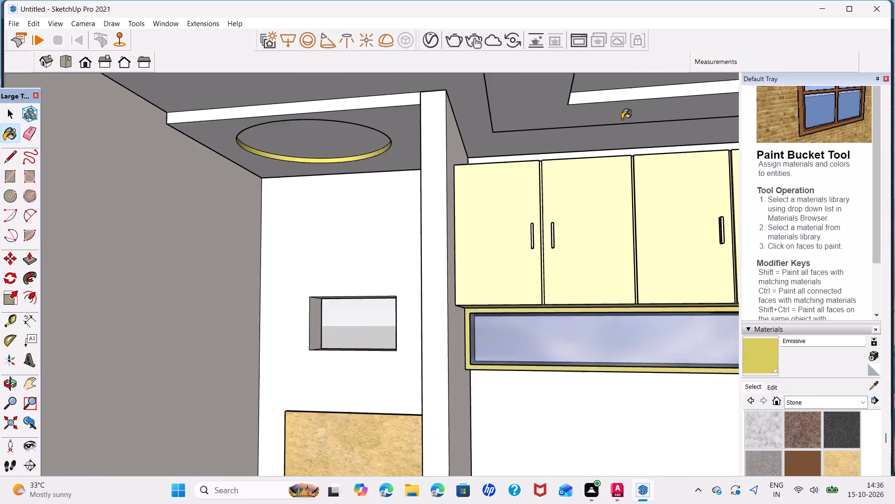
scroll(622, 119, "down", 5)
middle_click_drag(621, 126, 447, 268, "shift")
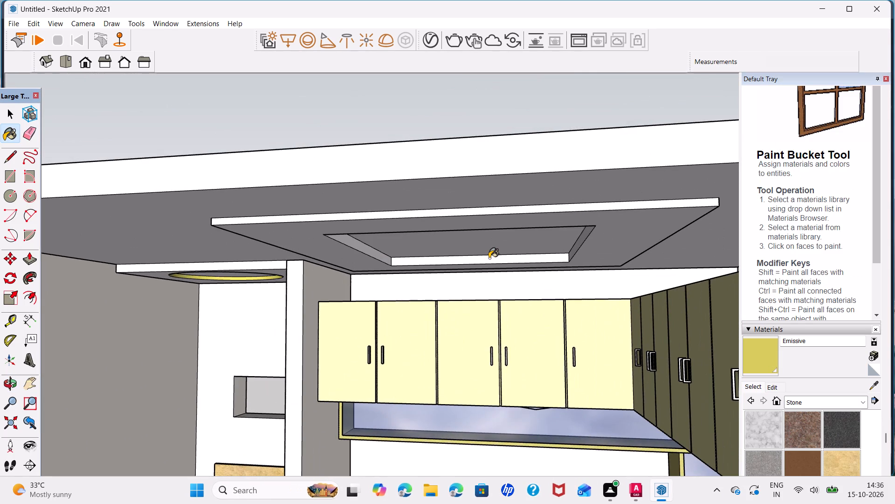
left_click(491, 260)
scroll(581, 241, "up", 3)
left_click(581, 241)
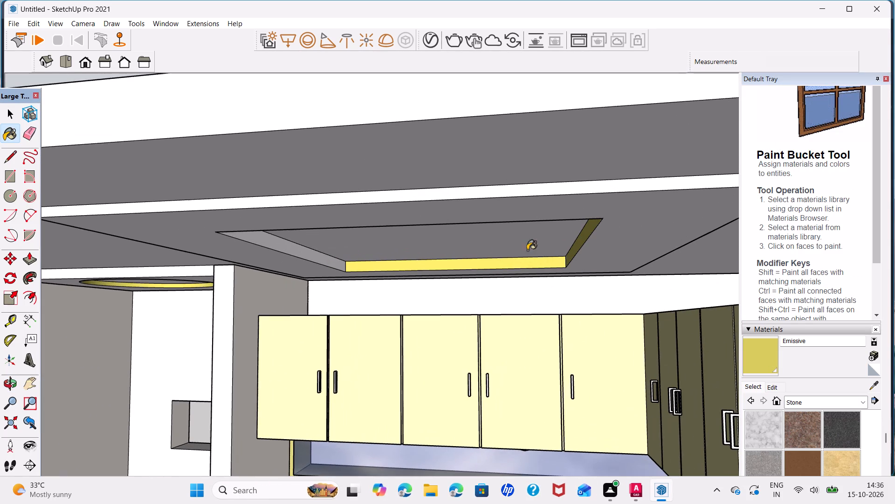
left_click(315, 254)
Paint the remaining inner side face of the rectangular ceiling recess with the Emissive material.
middle_click_drag(475, 260, 475, 260)
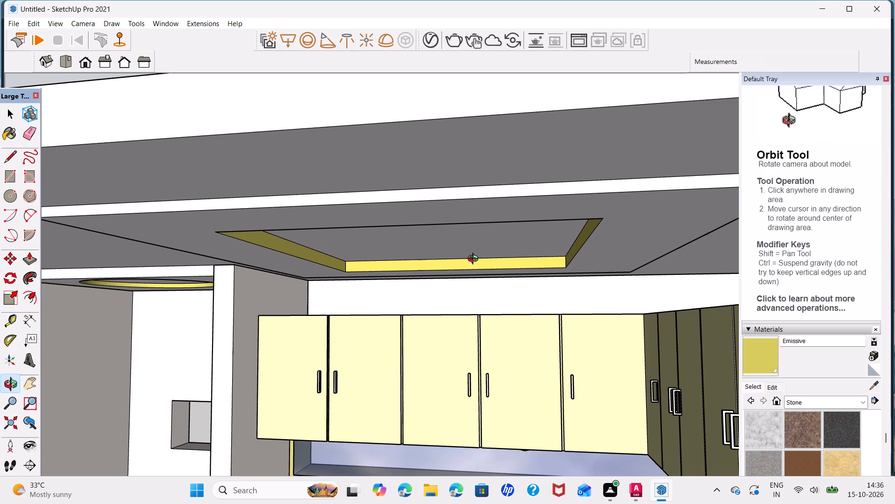
middle_click_drag(475, 260, 470, 139)
middle_click_drag(456, 148, 465, 344)
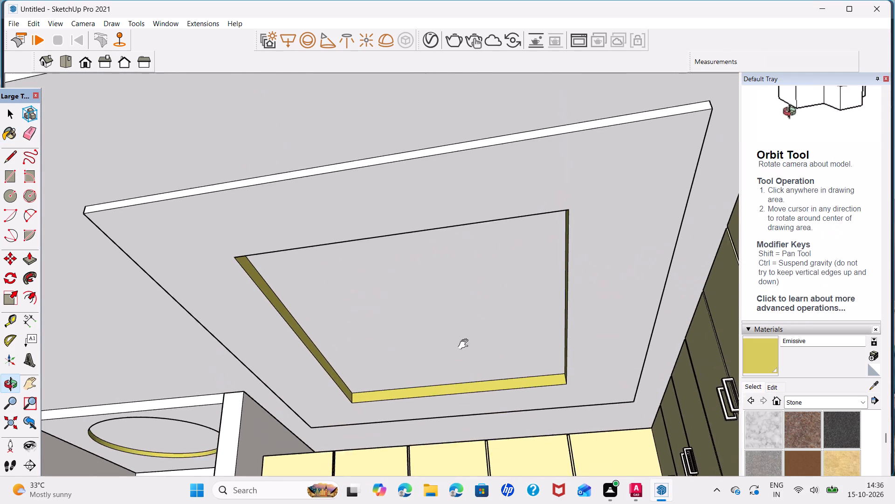
middle_click_drag(465, 344, 465, 369)
scroll(465, 304, "up", 3)
middle_click_drag(470, 306, 248, 255)
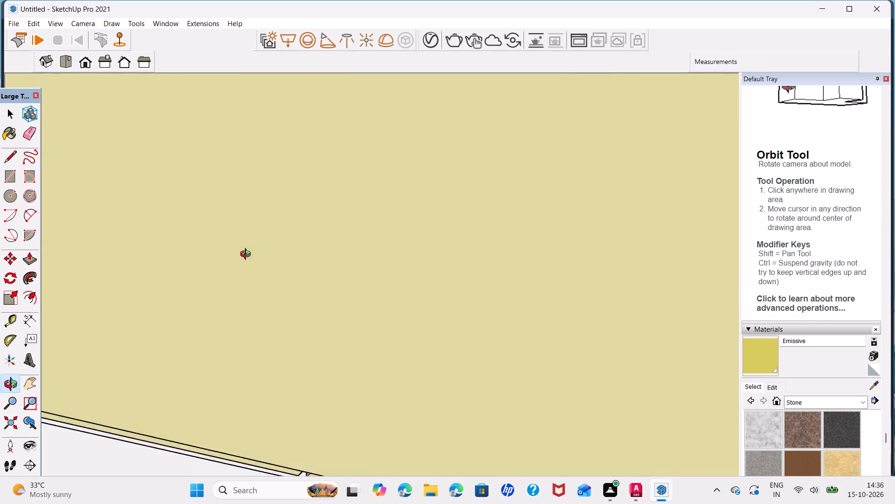
middle_click_drag(248, 255, 627, 270)
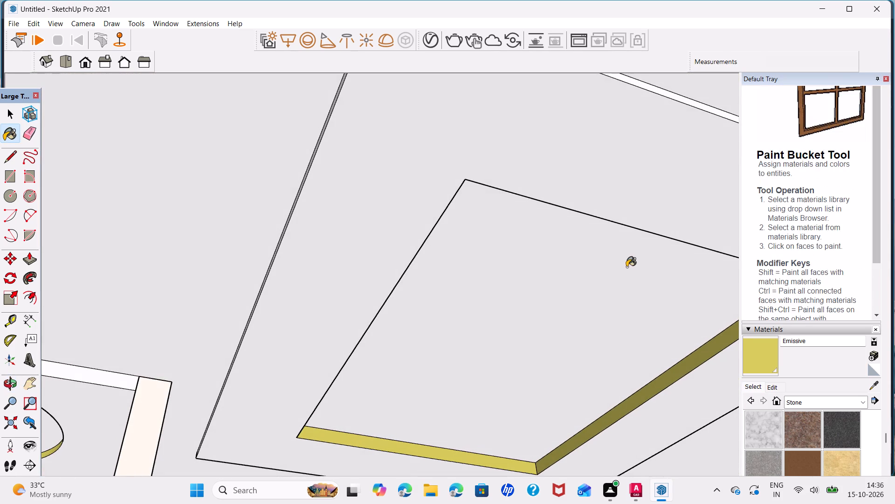
middle_click_drag(613, 246, 535, 304, "shift")
scroll(579, 292, "up", 1)
middle_click_drag(579, 292, 606, 155)
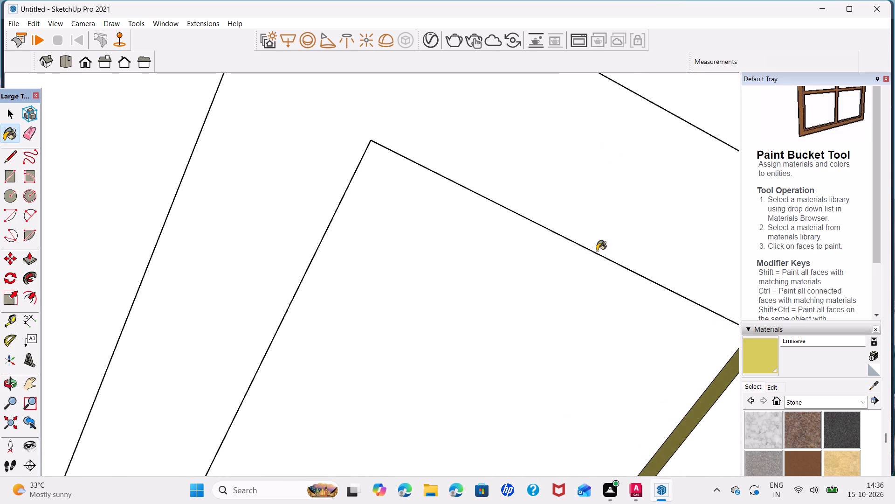
scroll(597, 251, "up", 3)
middle_click_drag(606, 271, 656, 178)
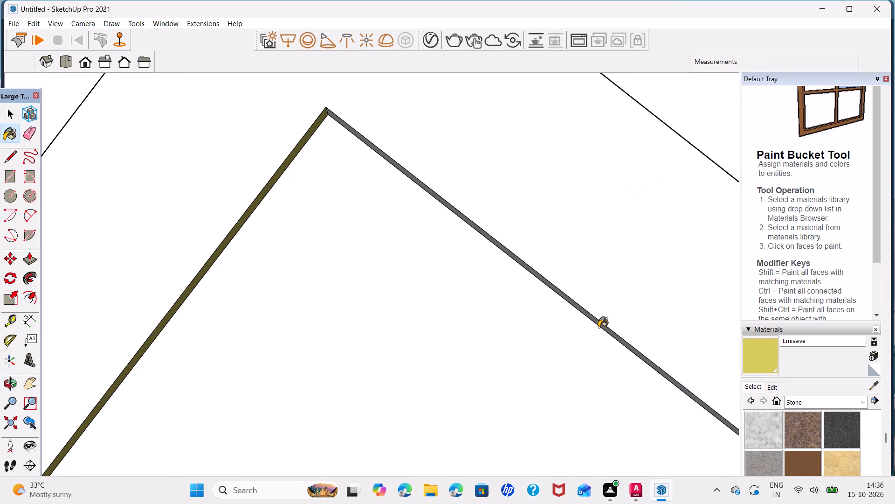
left_click(602, 326)
key("space")
Examine the whole room from outside and from the open front, including the painted ceiling recesses.
scroll(463, 265, "down", 2)
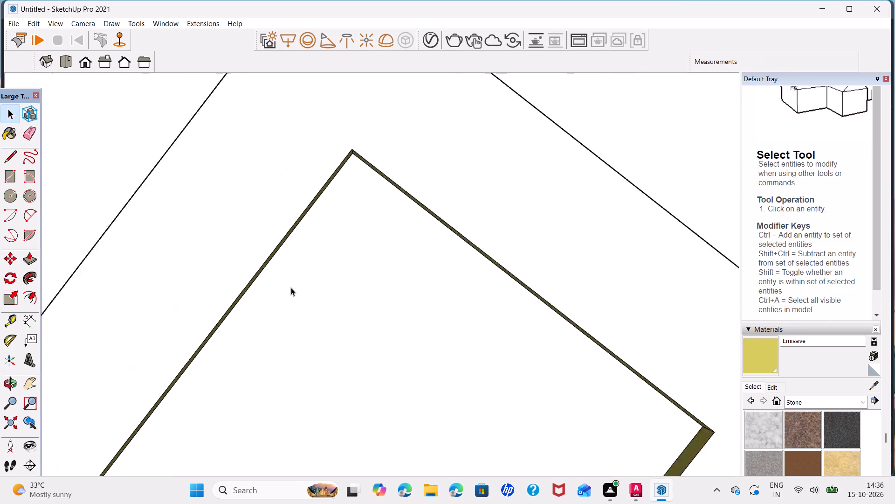
scroll(291, 287, "down", 2)
left_click(16, 418)
scroll(400, 255, "down", 1)
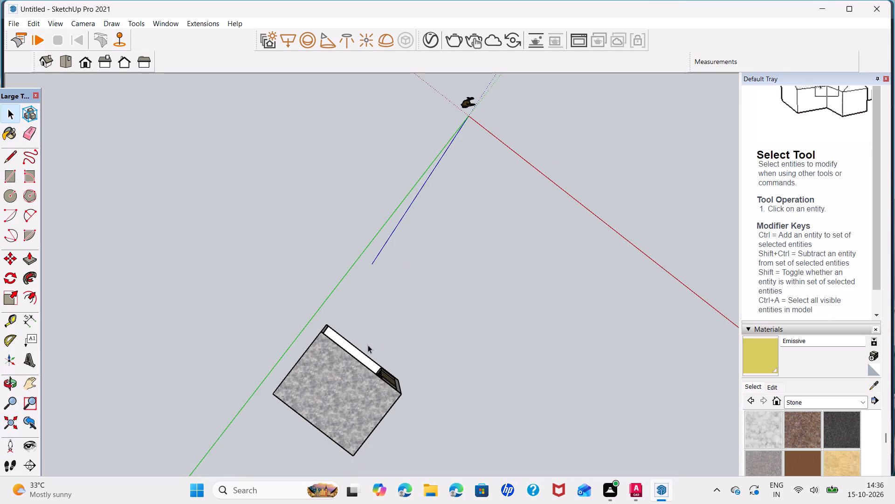
middle_click_drag(368, 345, 611, 379)
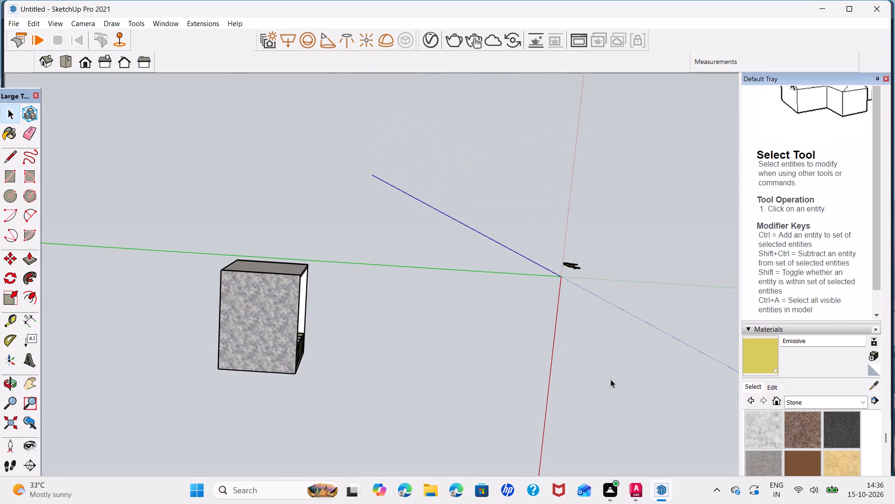
middle_click_drag(292, 270, 117, 503)
scroll(368, 242, "down", 6)
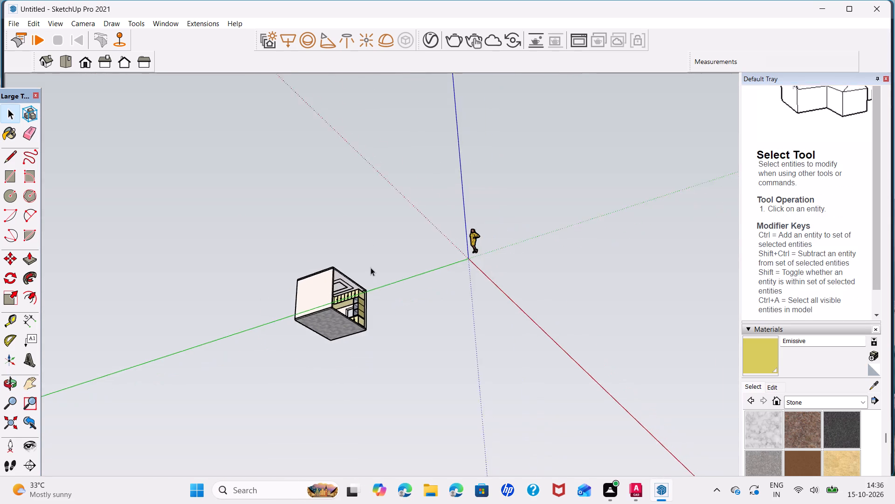
middle_click_drag(371, 267, 103, 406)
scroll(351, 278, "up", 13)
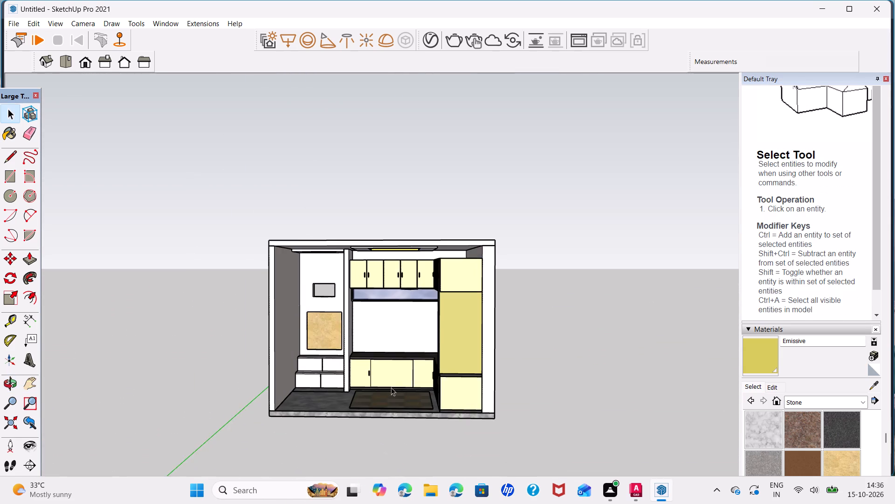
middle_click_drag(393, 389, 418, 401)
scroll(392, 349, "up", 7)
middle_click_drag(386, 347, 368, 342)
scroll(368, 342, "down", 2)
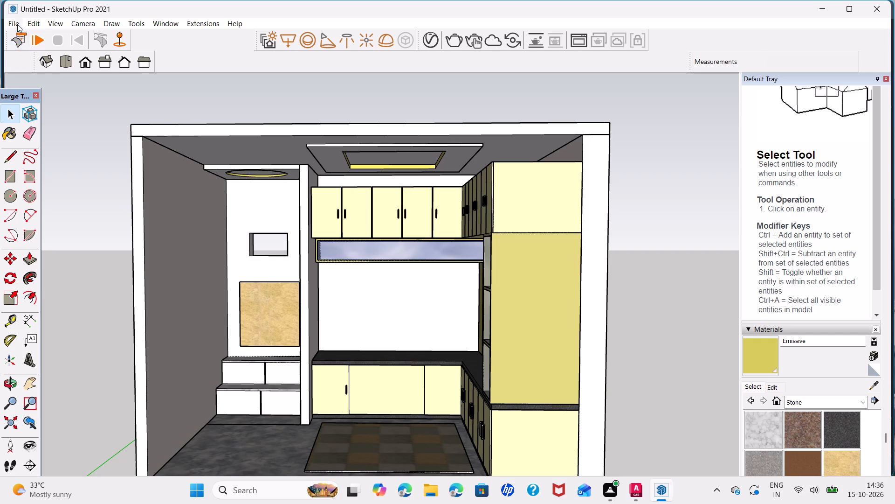
Import the WINDOW (1) model from Downloads and place it at the lower outer corner of the alcove's wall opening.
left_click(17, 24)
left_click(72, 218)
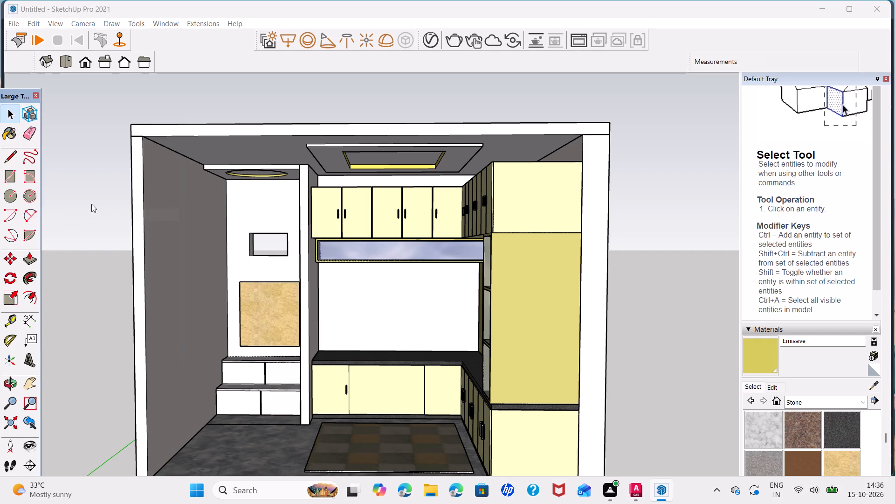
scroll(399, 231, "down", 3)
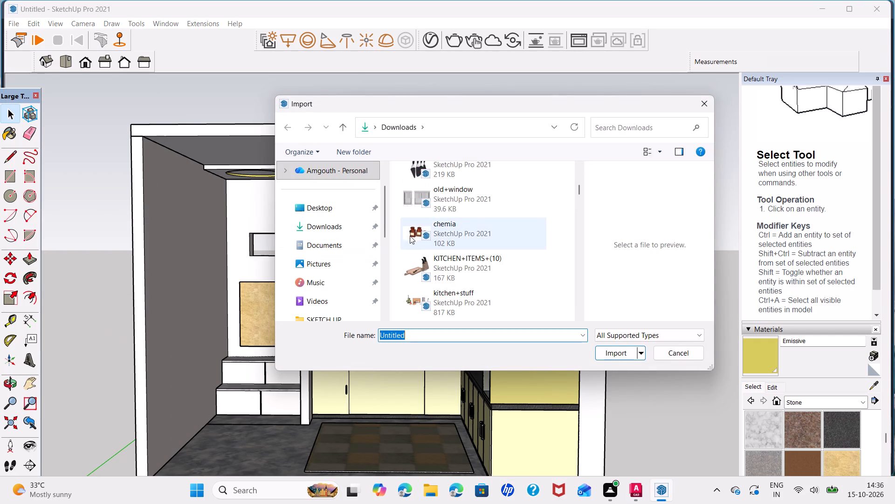
scroll(437, 248, "down", 4)
scroll(405, 269, "down", 1)
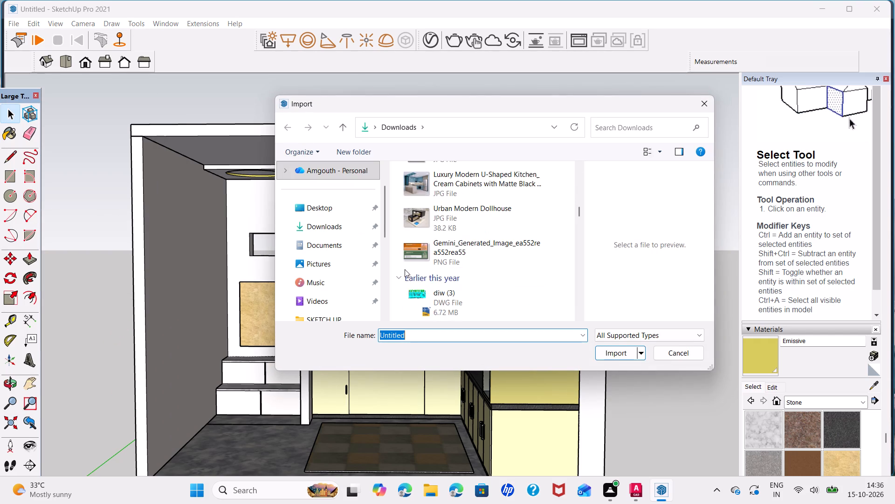
scroll(405, 269, "down", 3)
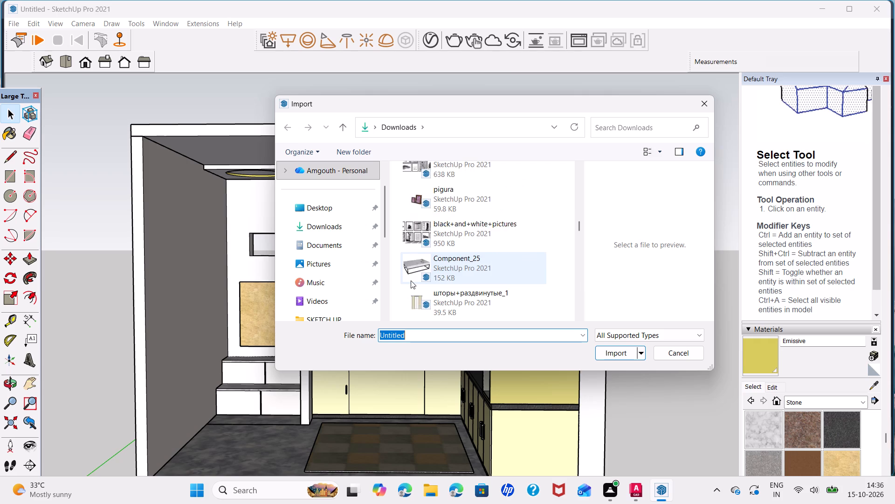
scroll(411, 280, "down", 2)
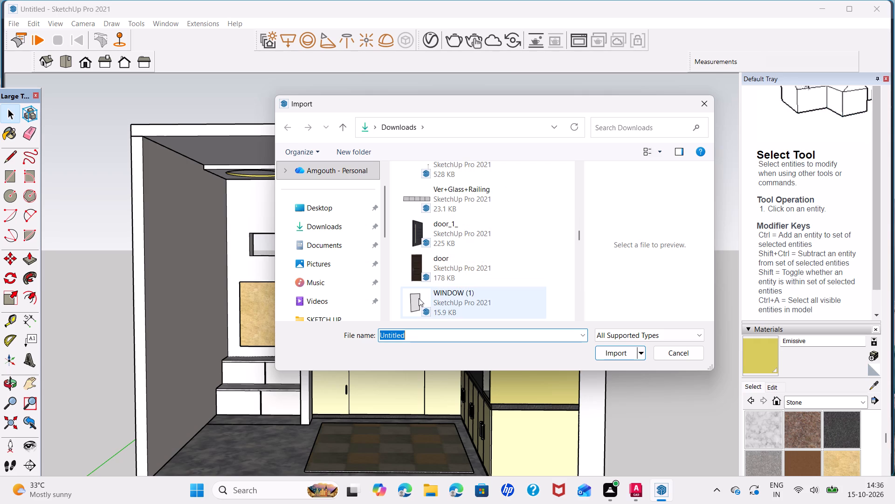
left_click(419, 298)
left_click(613, 356)
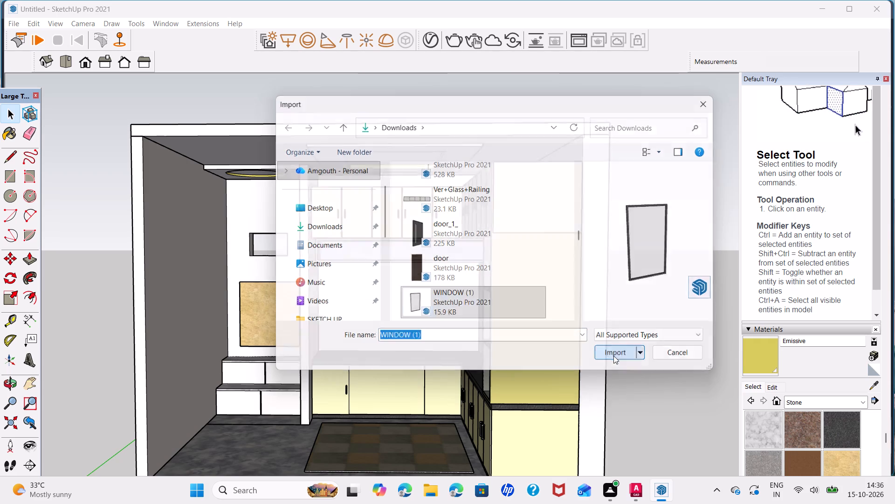
scroll(255, 261, "up", 12)
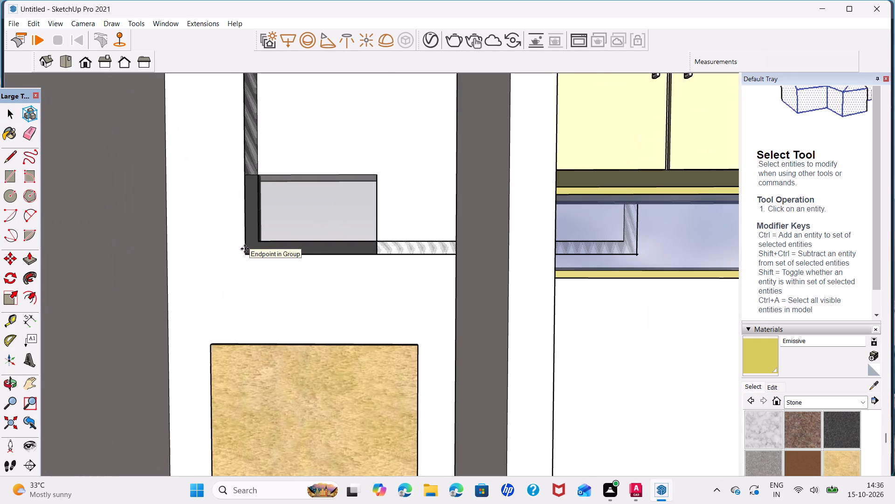
left_click(245, 250)
Scale the imported window's height by about 0.11 to match the top edge of the alcove's wall opening.
key("s")
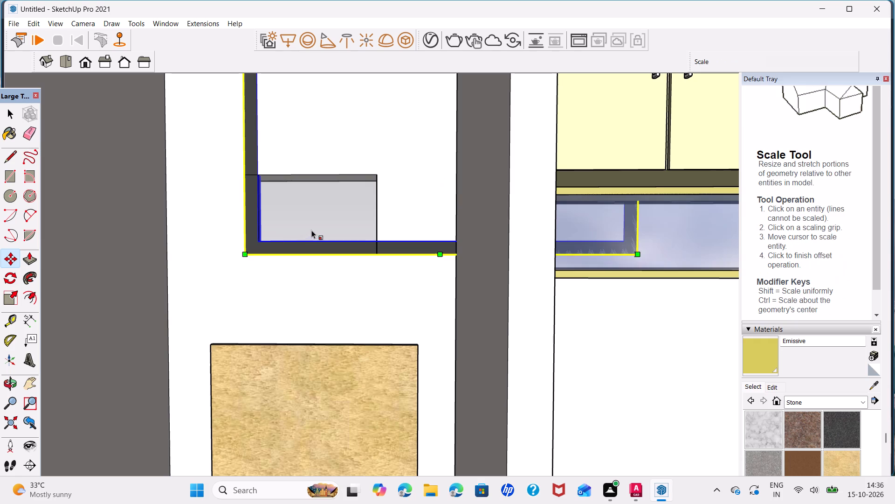
scroll(448, 224, "down", 5)
scroll(427, 173, "down", 3)
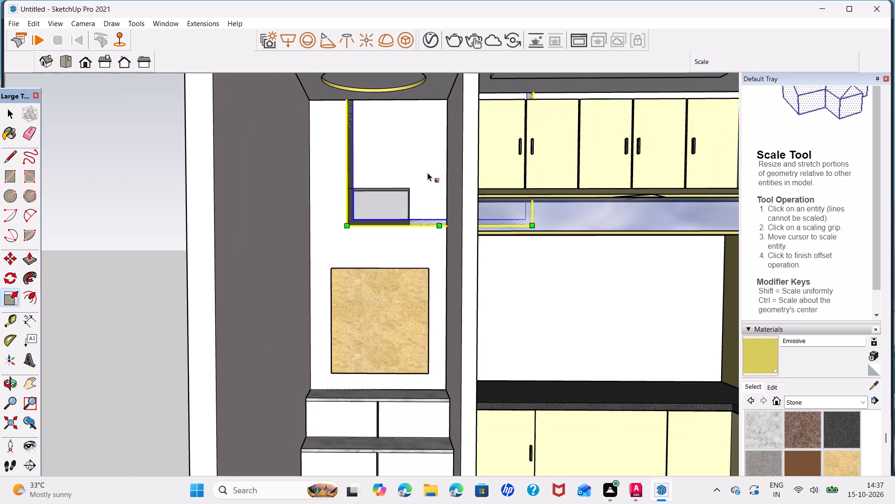
middle_click_drag(427, 173, 421, 427, "shift")
middle_click_drag(434, 135, 425, 237)
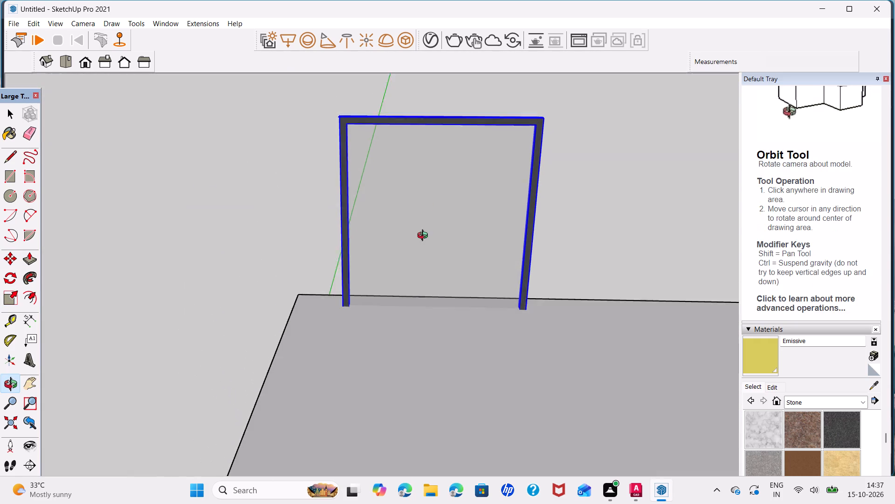
middle_click_drag(425, 237, 424, 246)
scroll(450, 118, "up", 6)
middle_click_drag(445, 102, 445, 157)
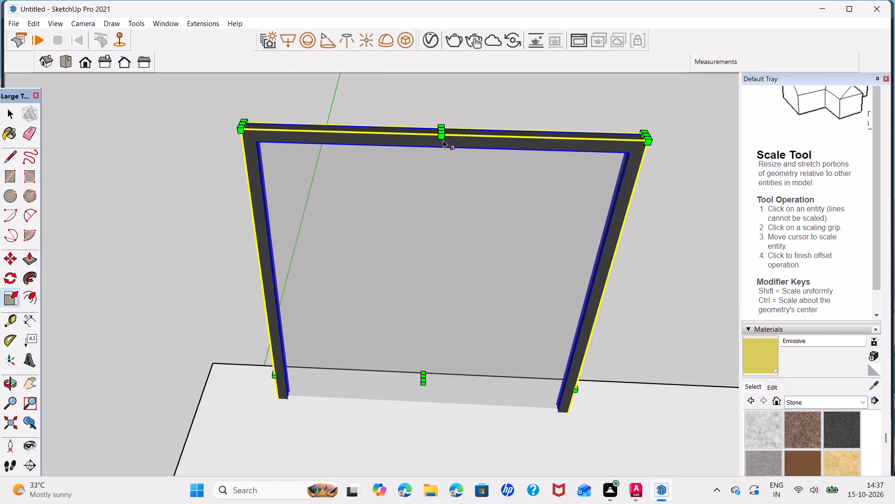
scroll(443, 138, "up", 4)
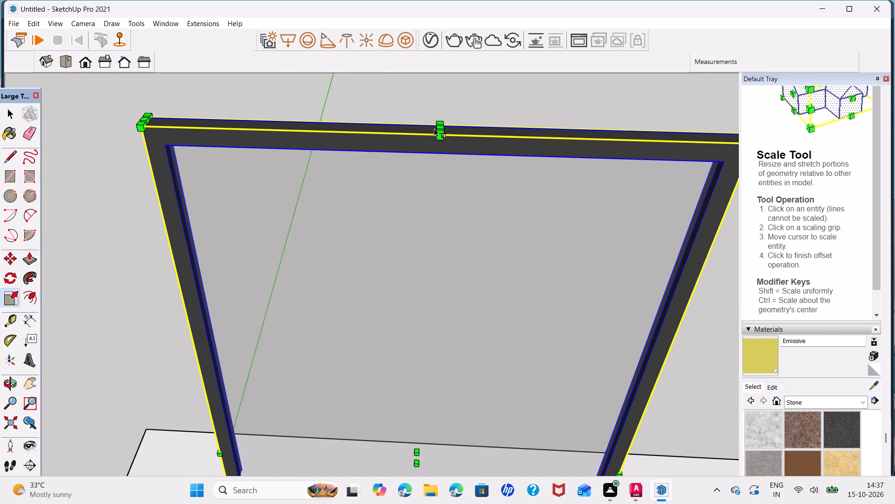
left_click(443, 127)
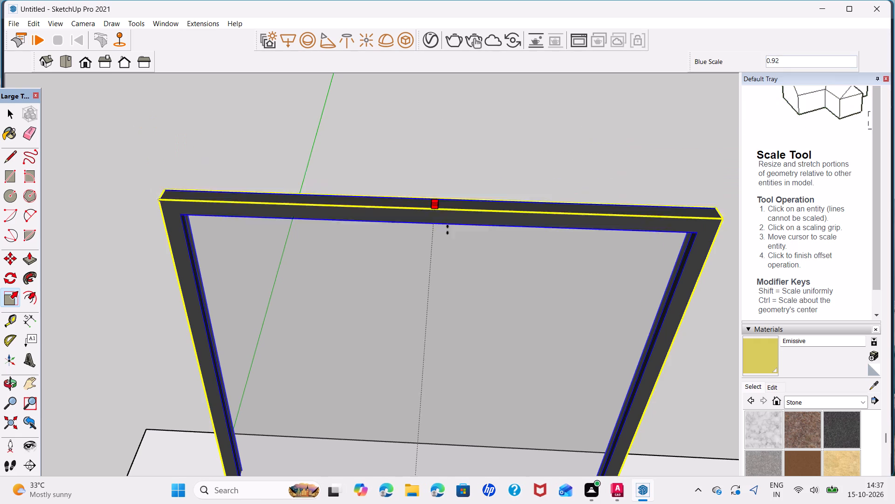
scroll(445, 335, "down", 8)
middle_click_drag(441, 365, 447, 195)
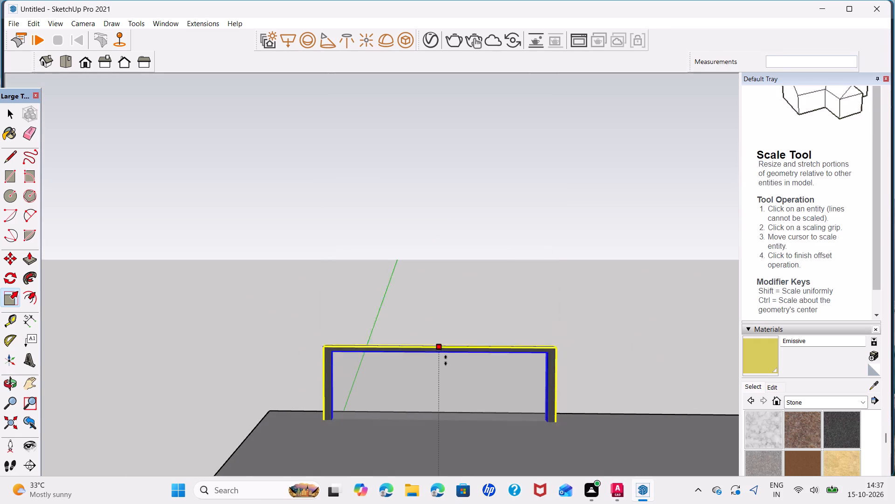
scroll(446, 365, "down", 8)
middle_click_drag(449, 402, 452, 273)
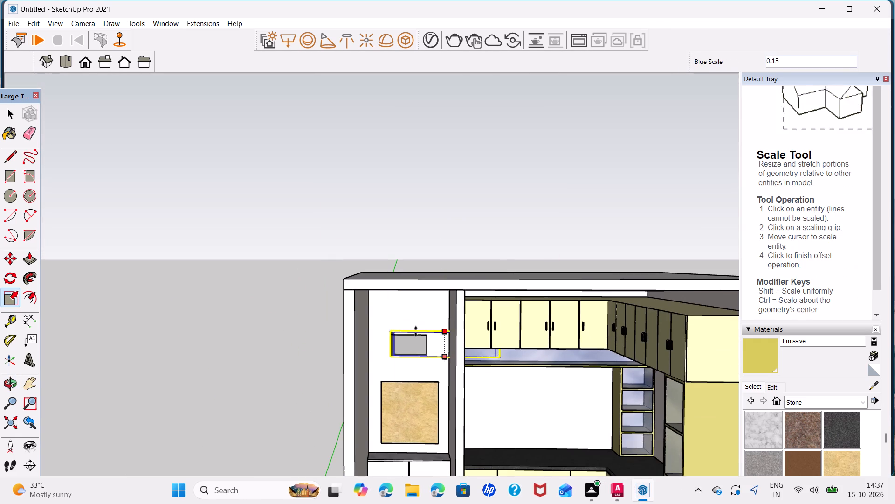
scroll(416, 335, "up", 12)
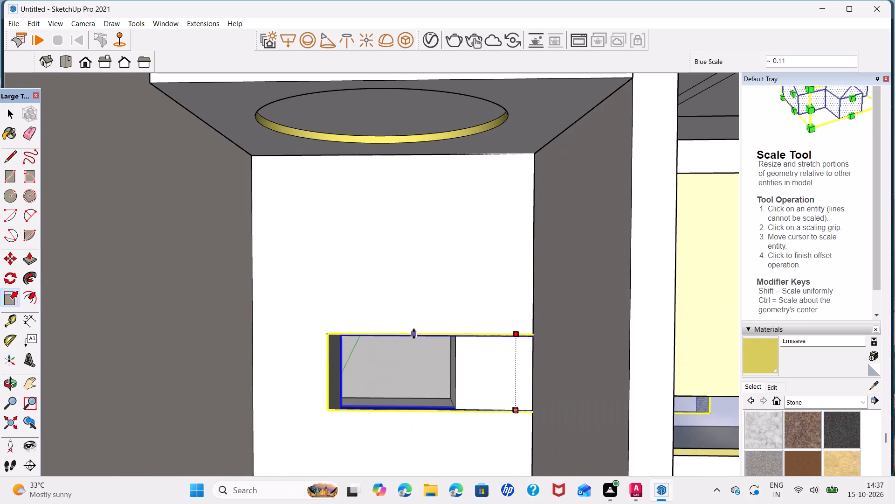
left_click(414, 334)
Scale the imported window's width by about 0.34 to match the side edge of the alcove's wall opening.
scroll(518, 378, "down", 2)
middle_click_drag(523, 368, 453, 349, "shift")
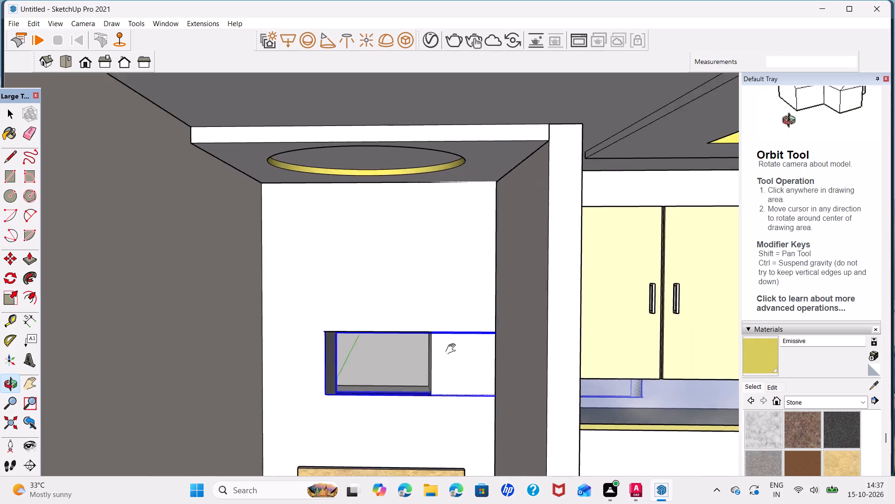
middle_click_drag(453, 349, 326, 321, "shift")
scroll(455, 344, "down", 3)
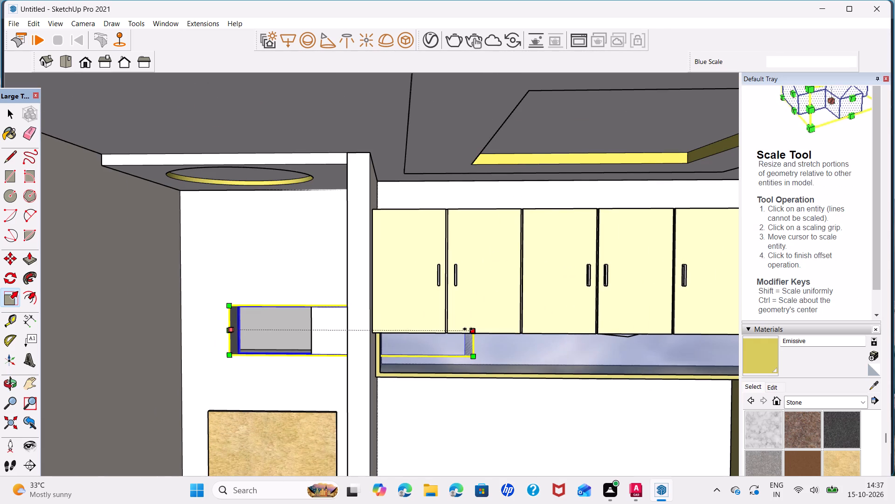
left_click(469, 331)
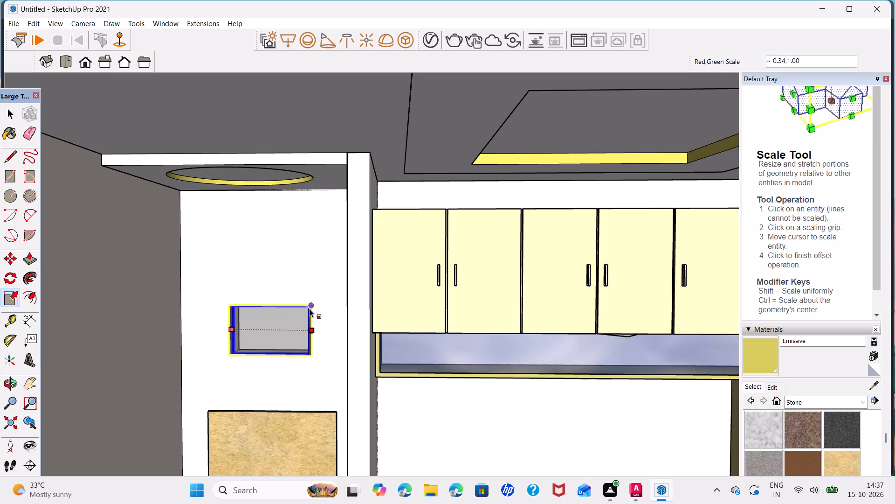
left_click(310, 309)
key("space")
Move the window 9" deeper through the alcove's wall opening, snapping its lower corner to the opening's far lower corner.
scroll(282, 325, "up", 12)
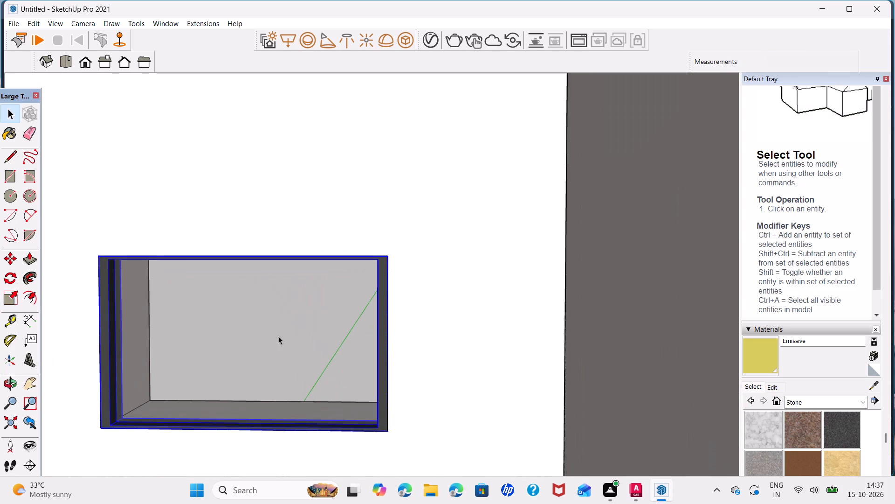
key("m")
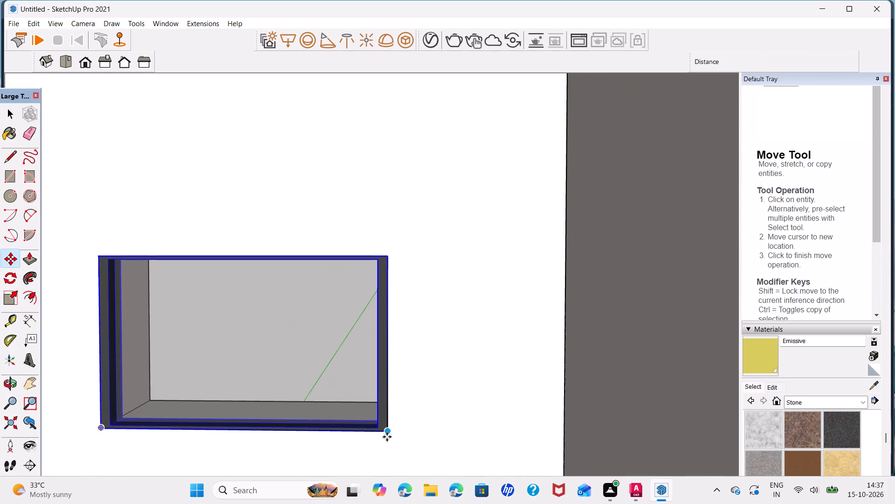
left_click(387, 437)
middle_click_drag(379, 409, 410, 413)
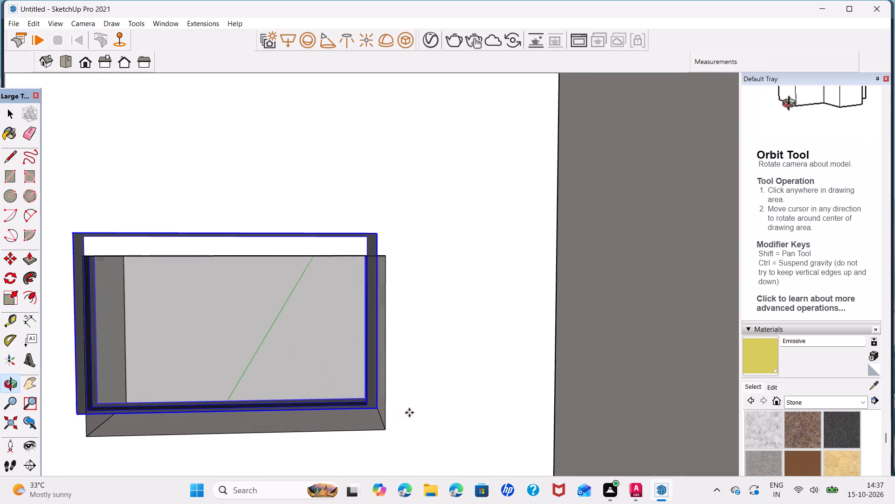
left_click(374, 400)
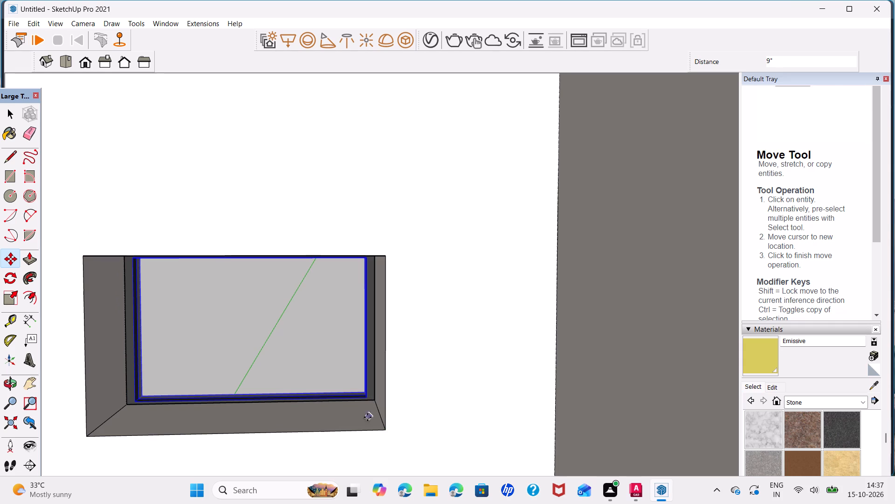
key("space")
Scale the window's thickness along the green axis by about 2.23 within the alcove's wall opening.
left_click(314, 358)
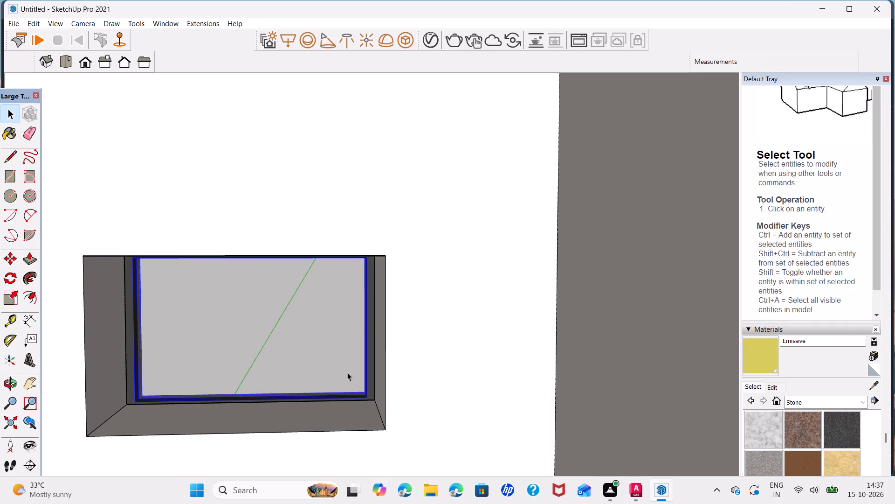
key("s")
left_click(253, 328)
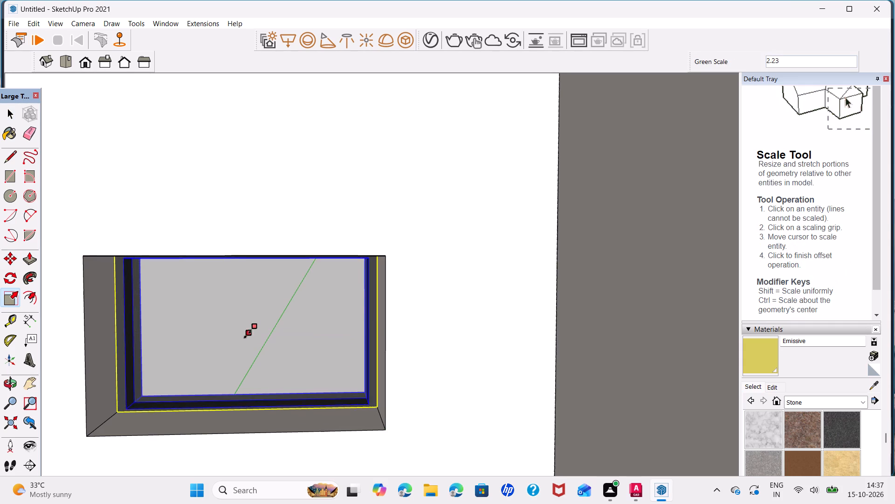
left_click(248, 335)
key("space")
Examine the room from outside, ending at the outer side wall that has the other rectangular window opening.
scroll(307, 373, "down", 5)
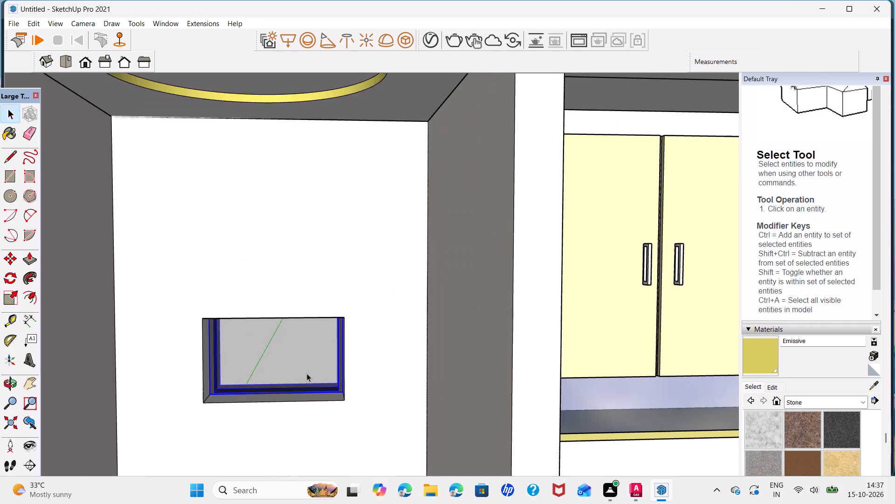
scroll(307, 373, "down", 13)
middle_click_drag(401, 397, 434, 311)
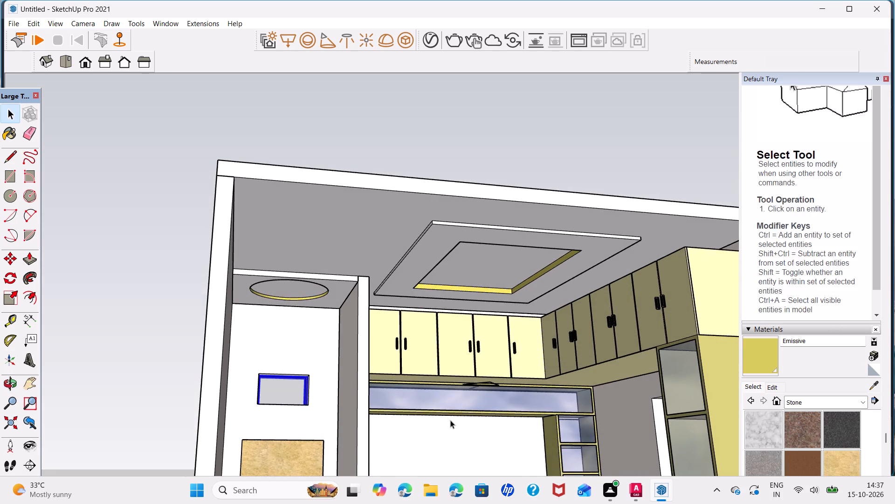
middle_click_drag(450, 420, 609, 417)
scroll(610, 418, "down", 6)
middle_click_drag(643, 397, 479, 427)
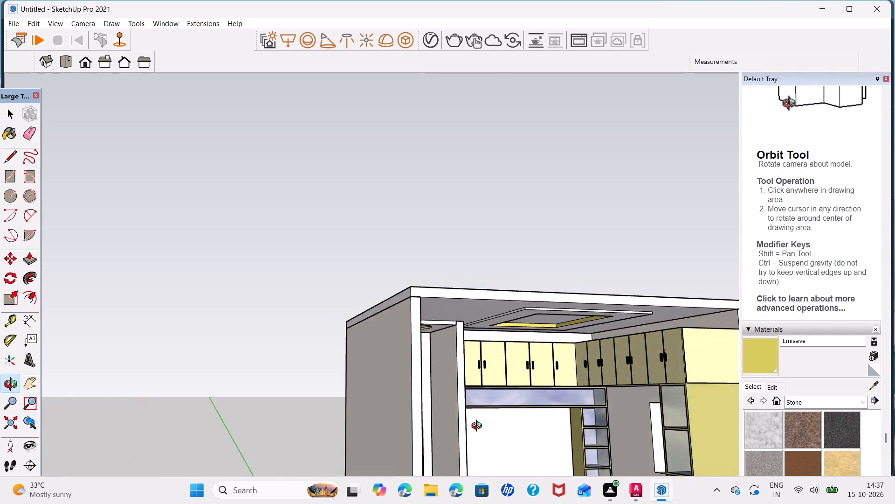
middle_click_drag(479, 427, 243, 427)
scroll(390, 396, "down", 5)
middle_click_drag(488, 416, 315, 420)
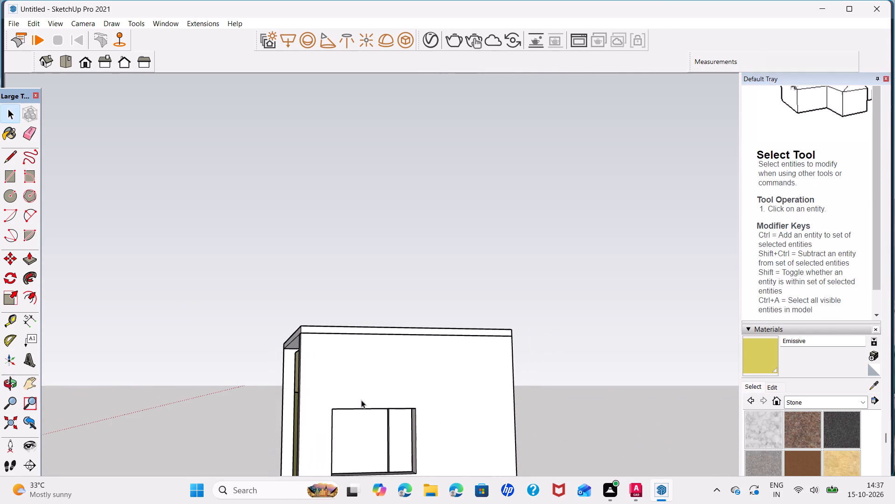
middle_click_drag(406, 413, 392, 345)
scroll(344, 366, "up", 4)
middle_click_drag(359, 382, 313, 392)
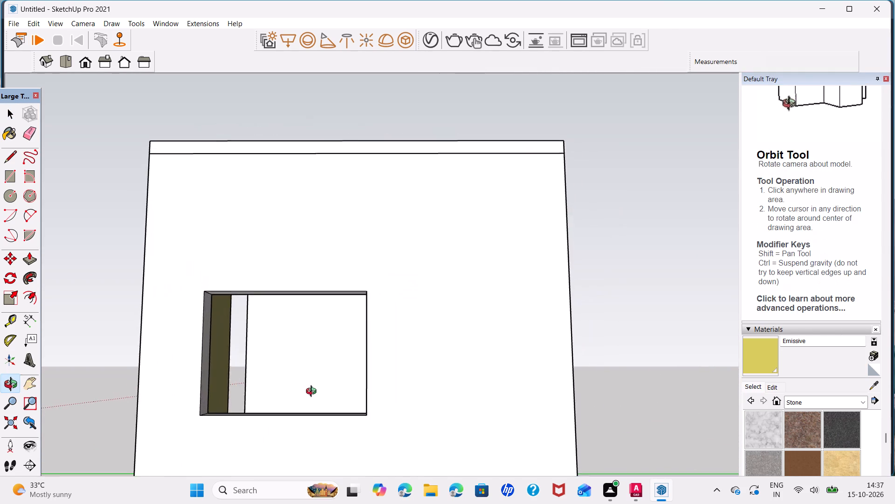
middle_click_drag(313, 392, 317, 394)
Import the Component_21 three-panel window from Downloads and place it at the lower corner of the side wall's rectangular opening.
left_click(14, 21)
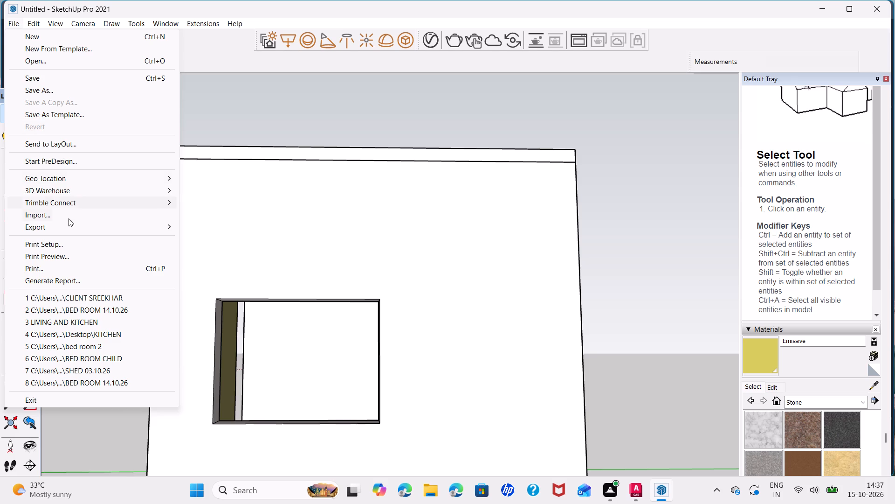
left_click(92, 217)
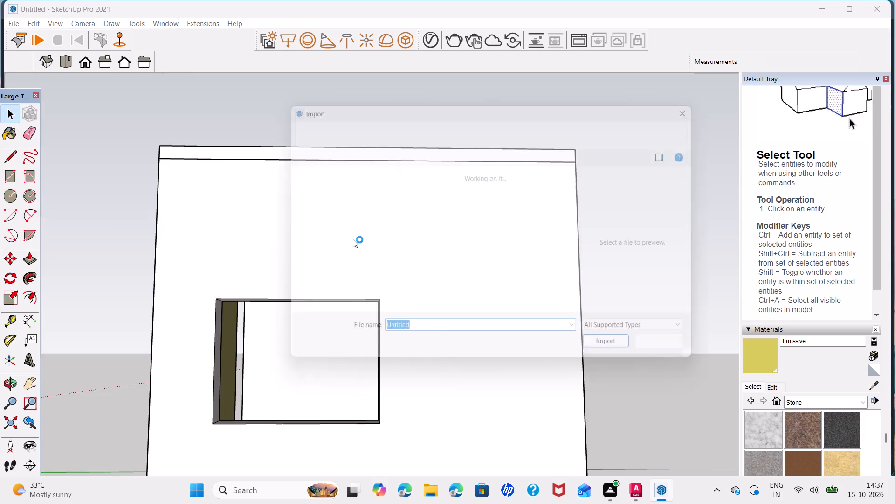
scroll(435, 235, "down", 15)
scroll(435, 235, "down", 6)
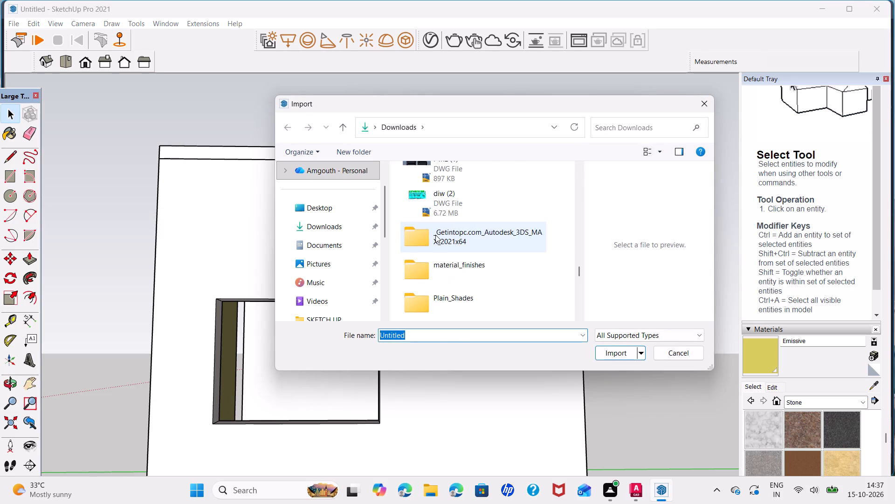
scroll(435, 235, "down", 5)
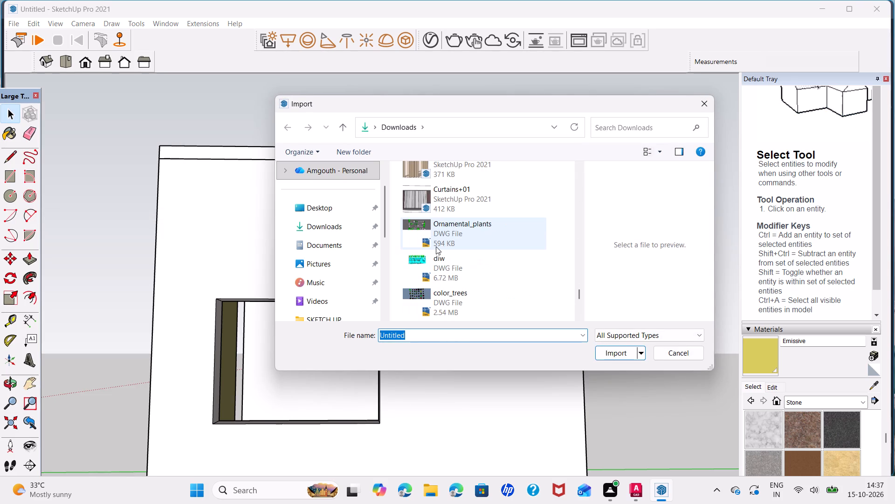
scroll(436, 246, "down", 10)
scroll(436, 246, "up", 2)
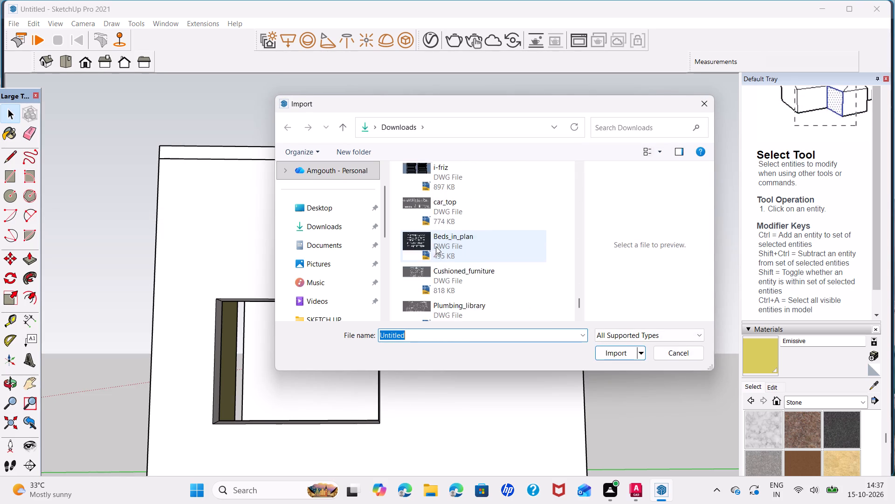
scroll(436, 246, "up", 8)
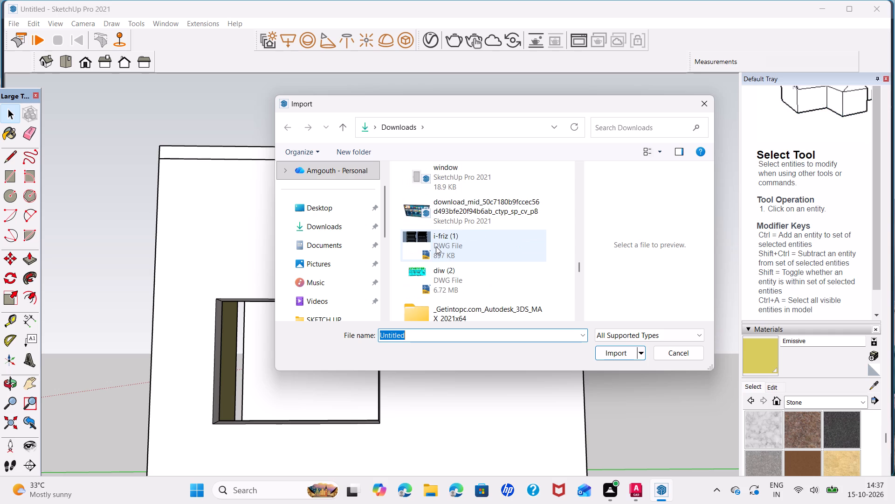
scroll(436, 246, "up", 2)
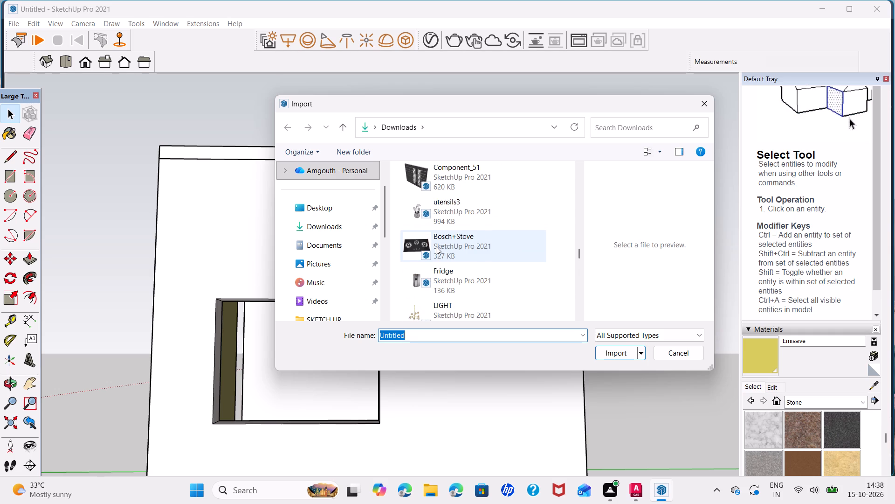
scroll(436, 246, "up", 3)
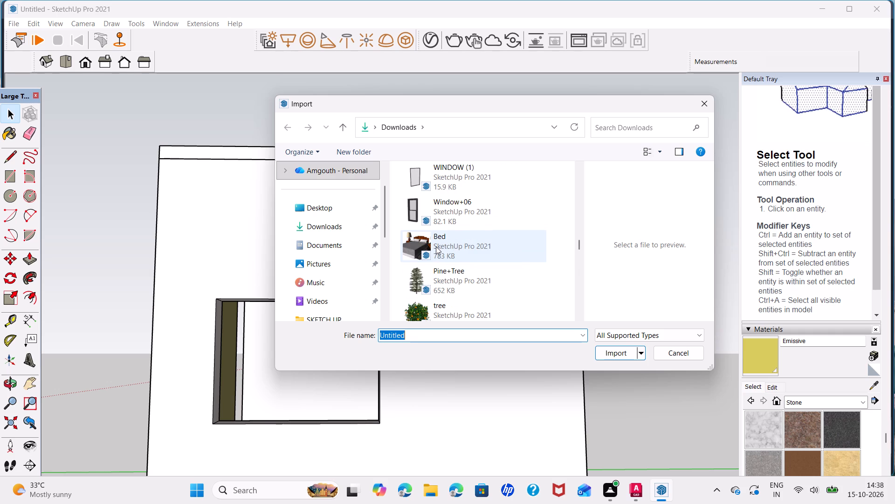
scroll(436, 246, "up", 1)
scroll(436, 246, "down", 2)
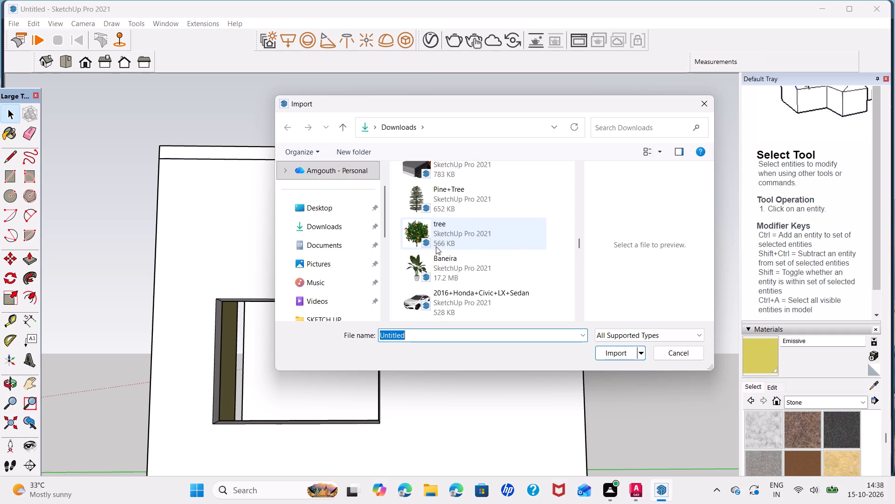
scroll(436, 246, "down", 1)
left_click(402, 267)
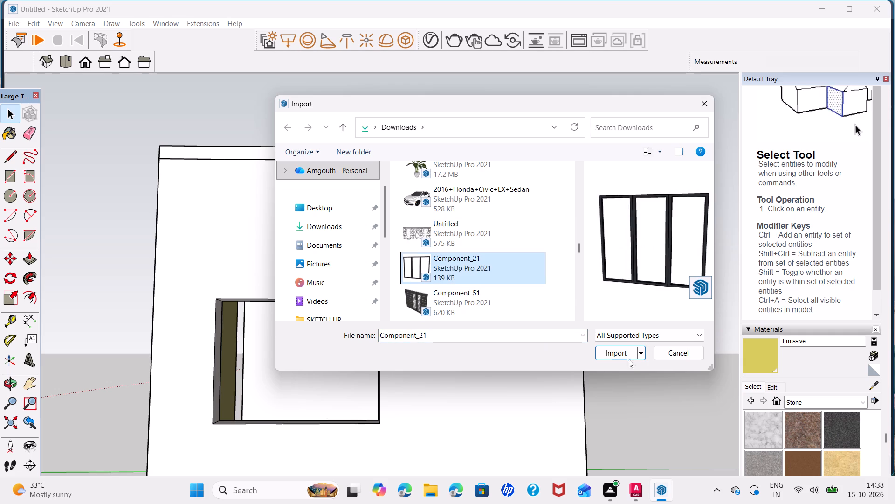
left_click(627, 357)
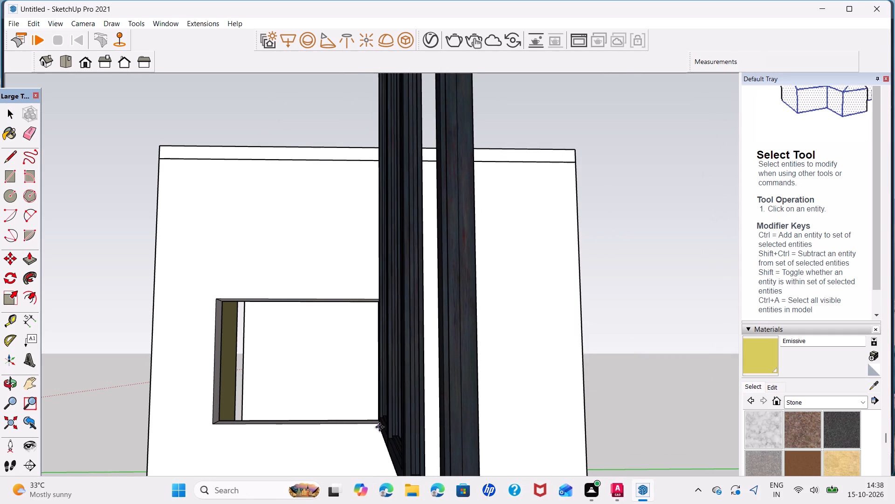
scroll(377, 429, "up", 5)
middle_click_drag(376, 426, 415, 425)
left_click(425, 420)
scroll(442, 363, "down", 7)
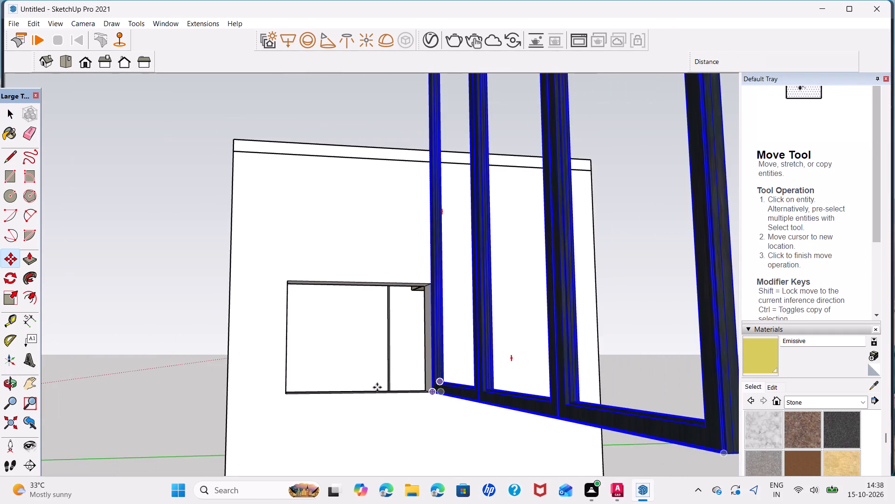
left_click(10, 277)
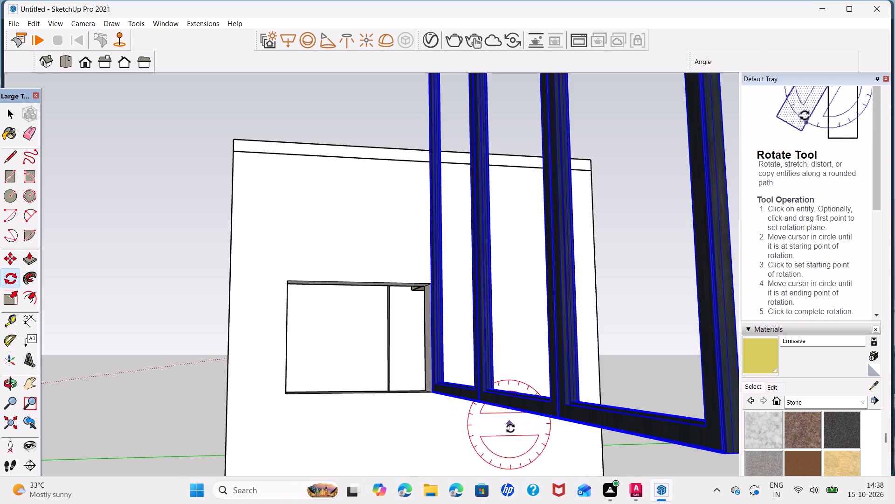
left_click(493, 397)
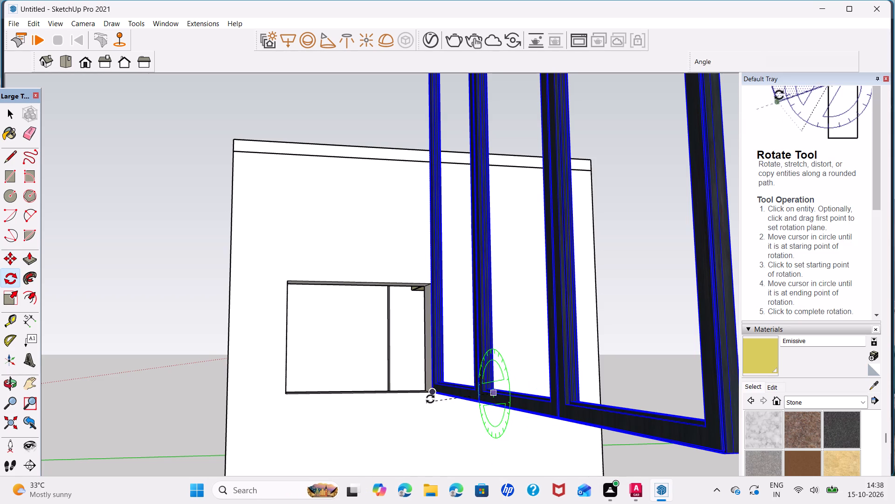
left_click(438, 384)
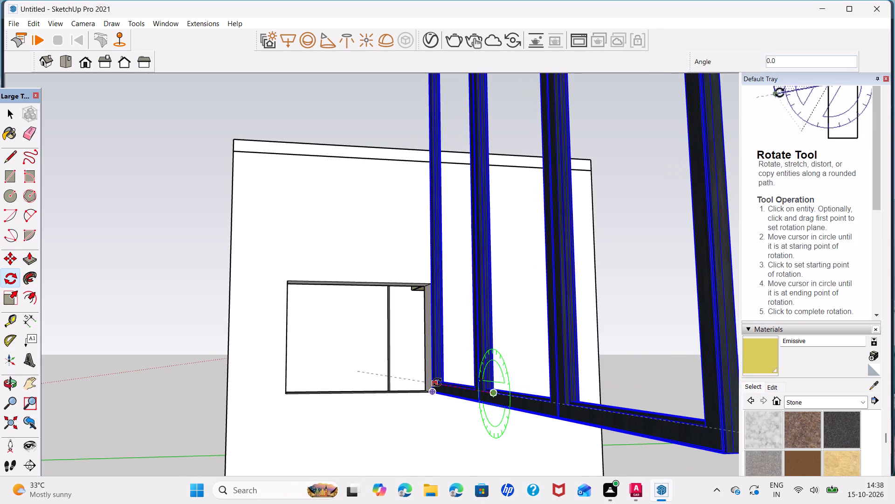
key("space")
Rotate the imported three-panel window about the vertical axis so it lies parallel to the side wall.
scroll(502, 394, "up", 5)
middle_click_drag(517, 394, 504, 407)
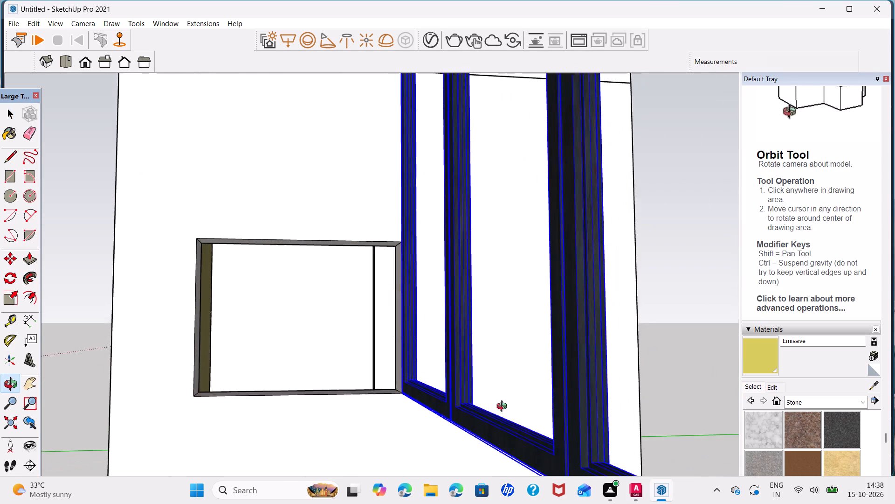
middle_click_drag(504, 407, 436, 426)
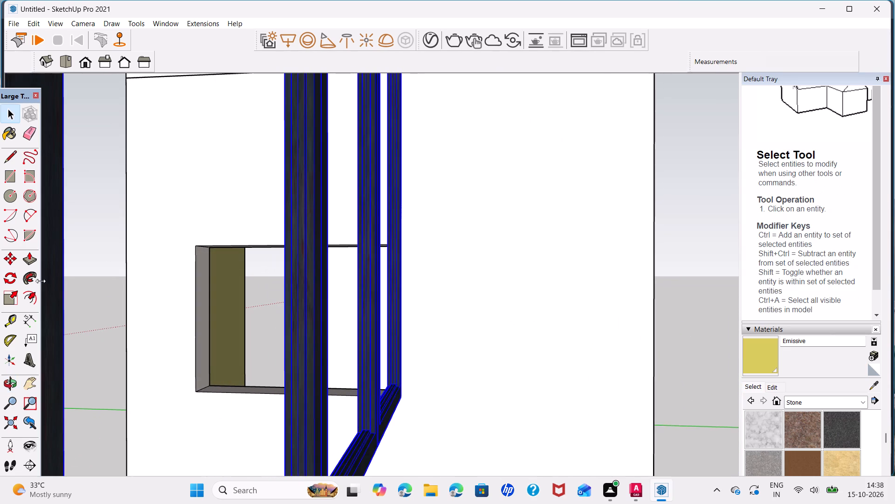
left_click(13, 285)
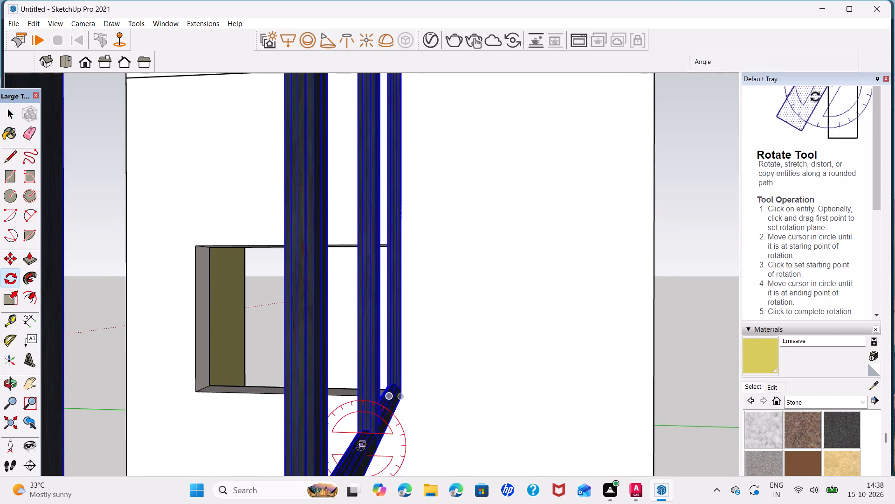
left_click(361, 447)
left_click(398, 453)
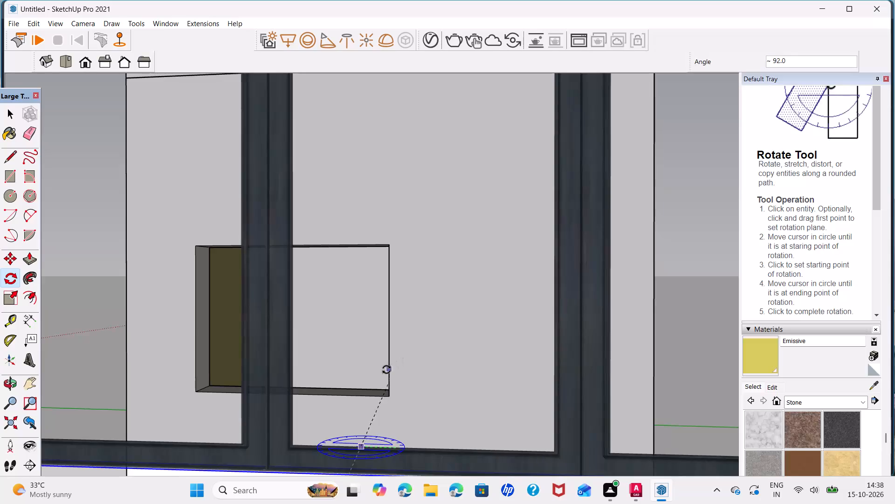
left_click(401, 377)
key("space")
Move the three-panel window by its lower corner onto the lower corner of the side wall's rectangular opening.
scroll(429, 380, "down", 8)
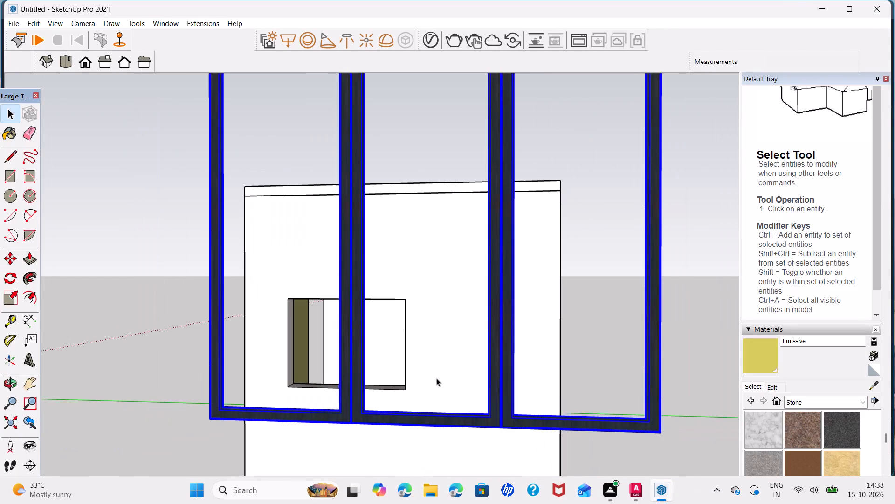
key("m")
left_click(663, 436)
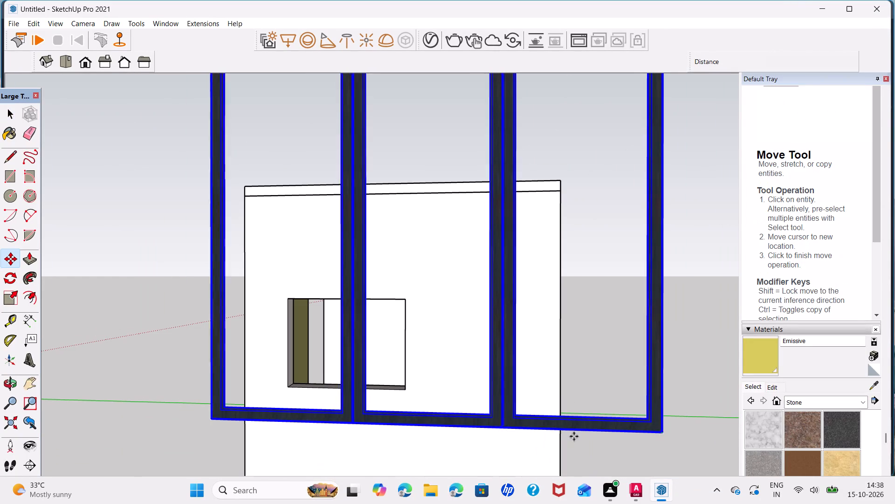
scroll(403, 396, "up", 15)
scroll(416, 371, "up", 7)
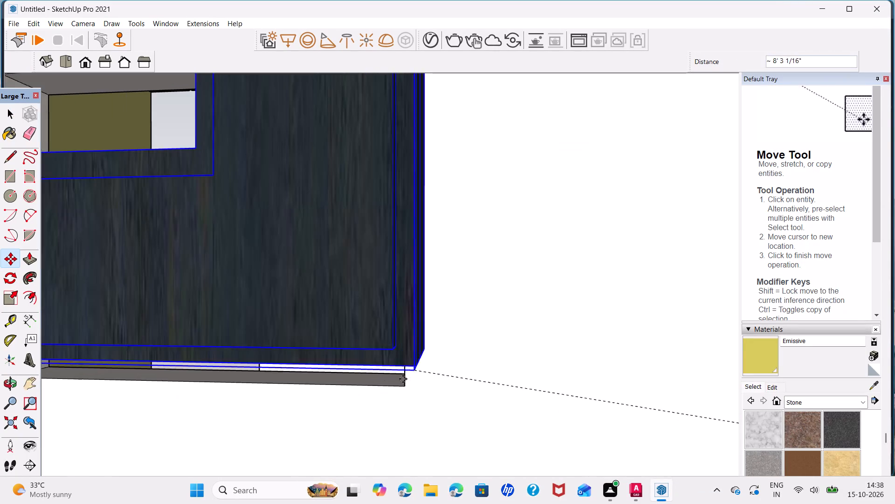
scroll(405, 386, "up", 7)
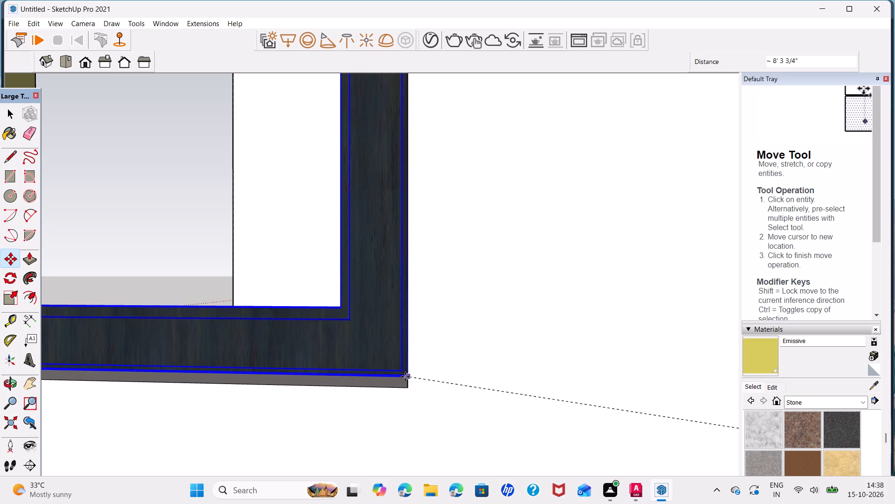
left_click(407, 387)
Scale the three-panel window uniformly by about 0.30 from its opposite upper corner to fit inside the side wall opening.
key("s")
scroll(322, 301, "down", 8)
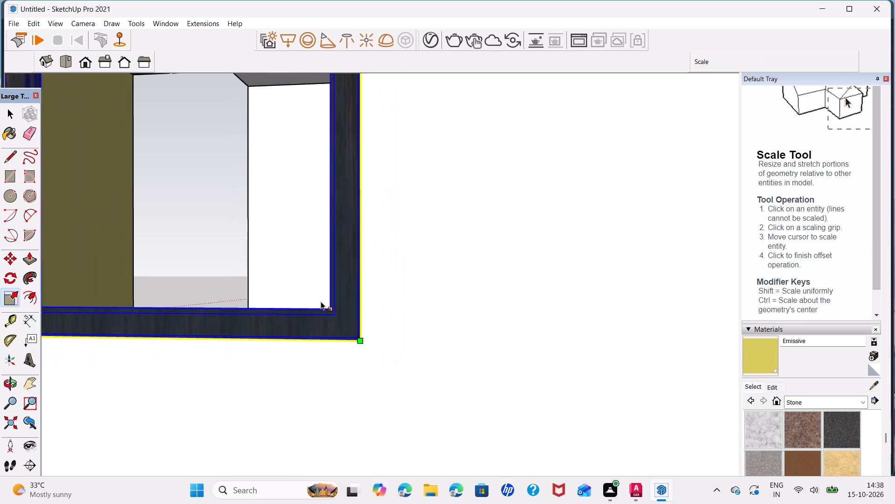
scroll(321, 301, "down", 9)
scroll(251, 273, "down", 7)
middle_click_drag(229, 203, 240, 220)
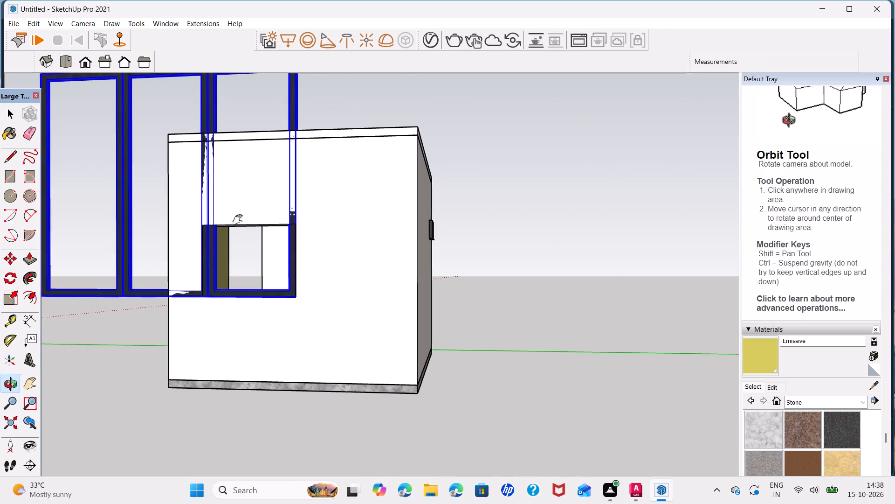
middle_click_drag(240, 220, 336, 309)
left_click(143, 172)
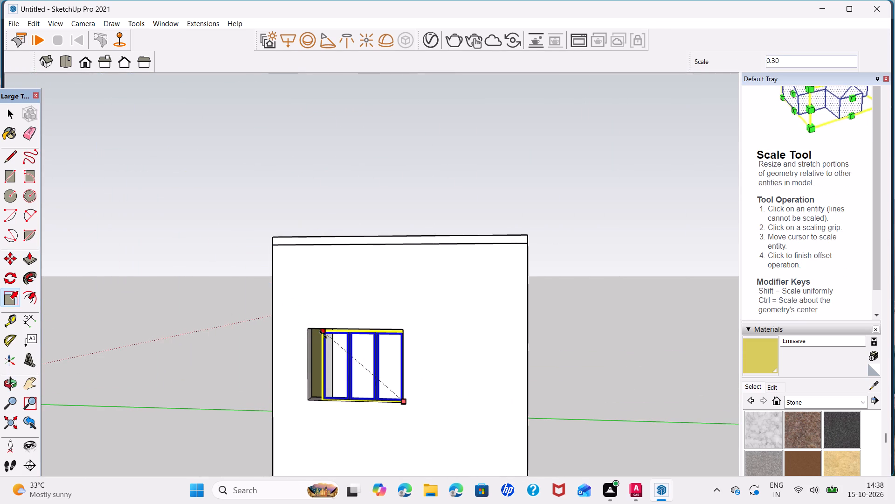
left_click(323, 332)
Stretch the window's width along the red axis by about 1.21 to reach the far side of the opening.
scroll(328, 360, "up", 8)
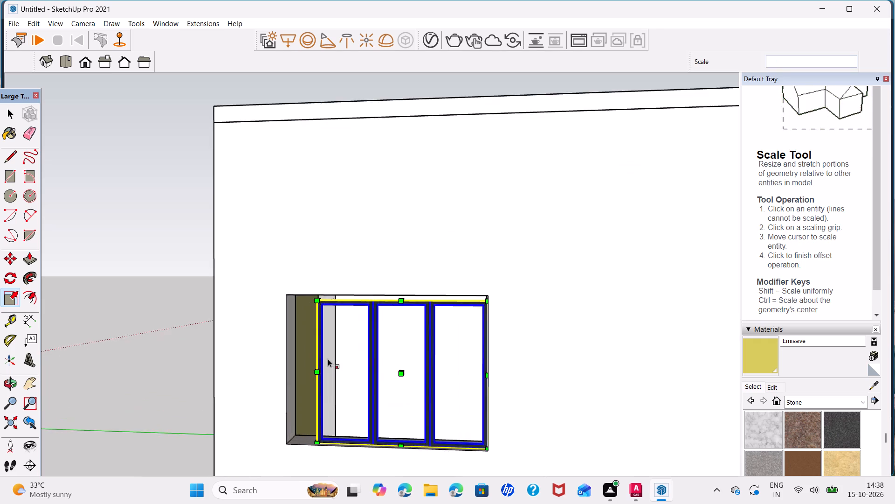
scroll(328, 359, "up", 5)
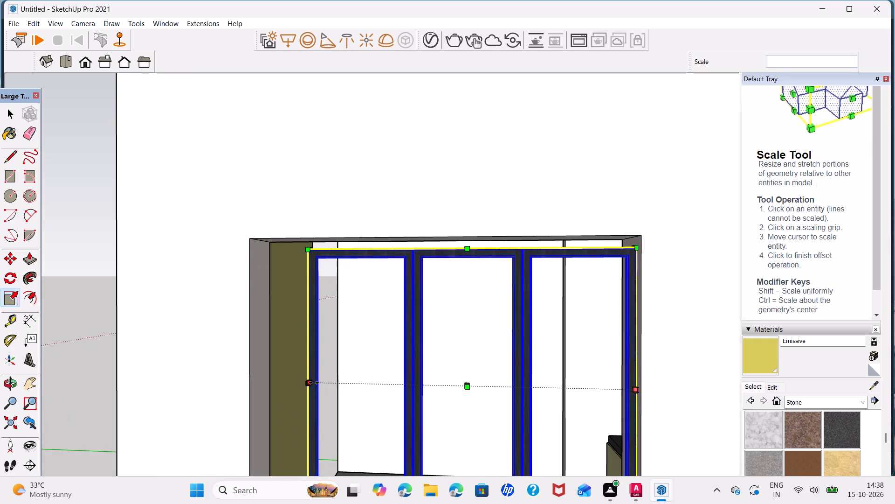
left_click(313, 384)
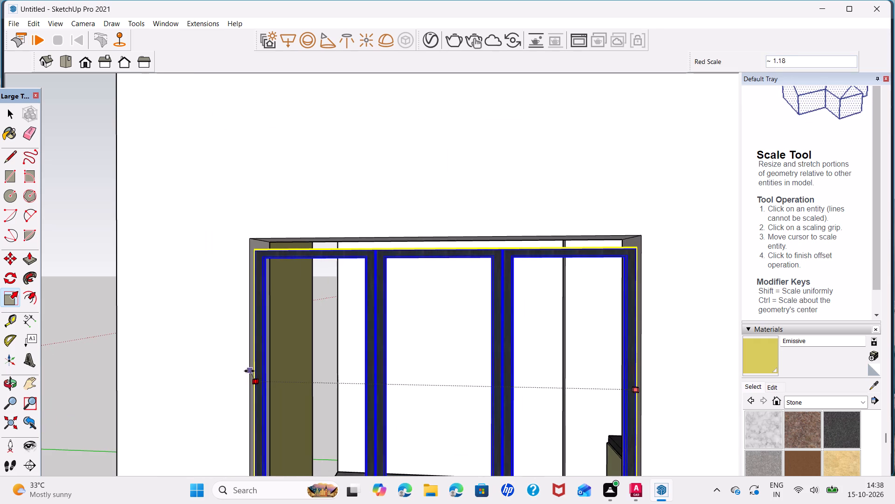
left_click(246, 368)
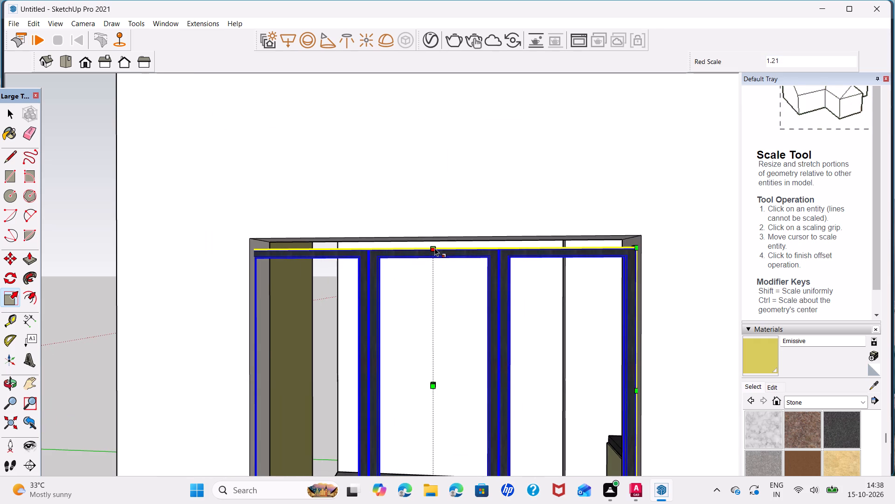
Scale the window along the green and blue axes so its top frame meets the opening's upper edge.
left_click(436, 248)
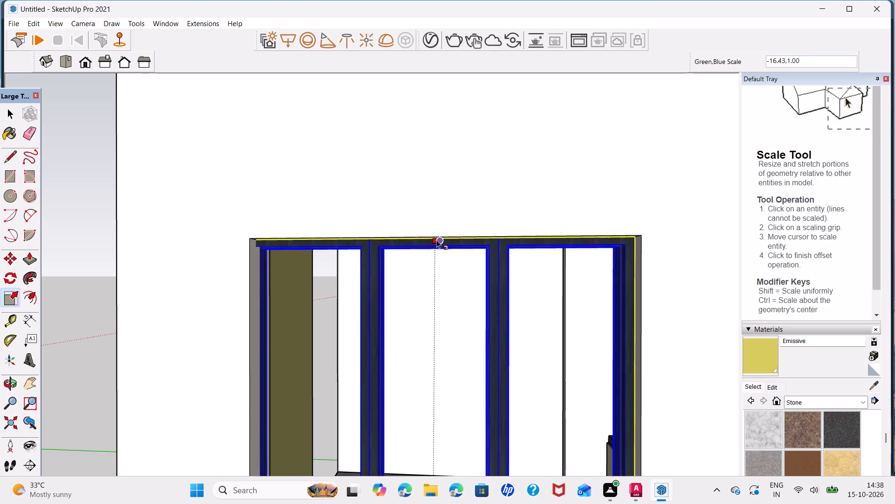
left_click(436, 238)
key("space")
Examine the side wall window from the kitchen interior and from outside, ending at the outer side wall.
scroll(368, 298, "down", 8)
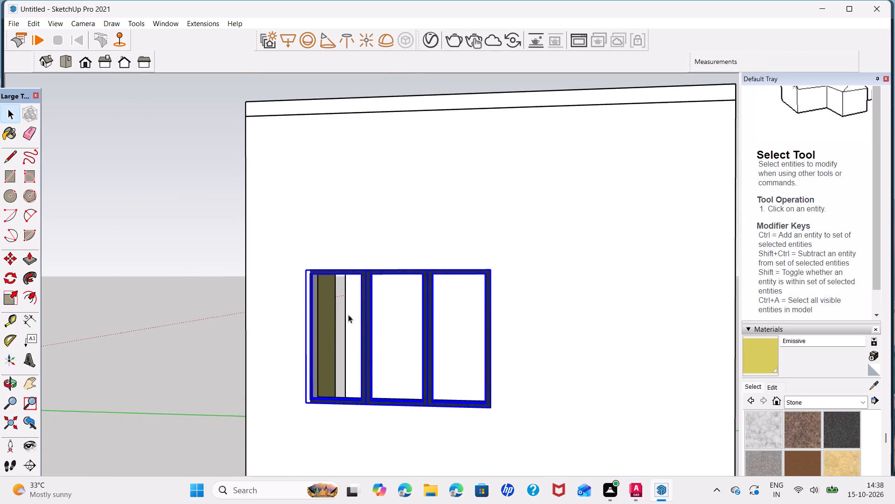
middle_click_drag(328, 354, 808, 352)
scroll(480, 338, "up", 1)
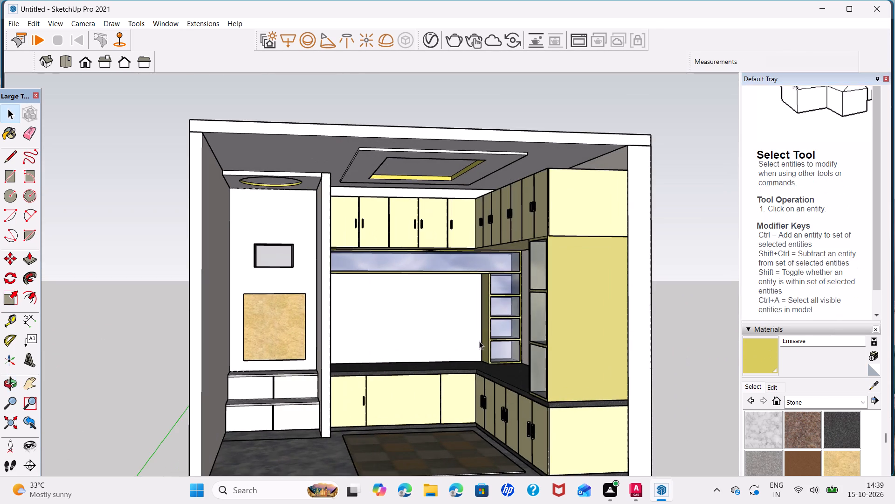
middle_click_drag(479, 342, 630, 351)
scroll(507, 304, "up", 7)
middle_click_drag(526, 297, 597, 300)
scroll(612, 300, "down", 8)
middle_click_drag(630, 302, 521, 307)
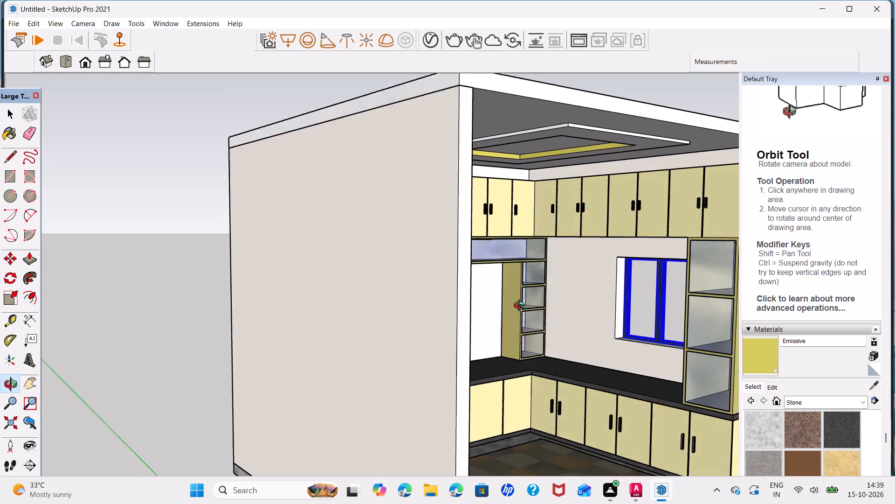
middle_click_drag(521, 307, 496, 300)
scroll(519, 314, "down", 3)
middle_click_drag(610, 316, 396, 274, "shift")
middle_click_drag(486, 299, 130, 295)
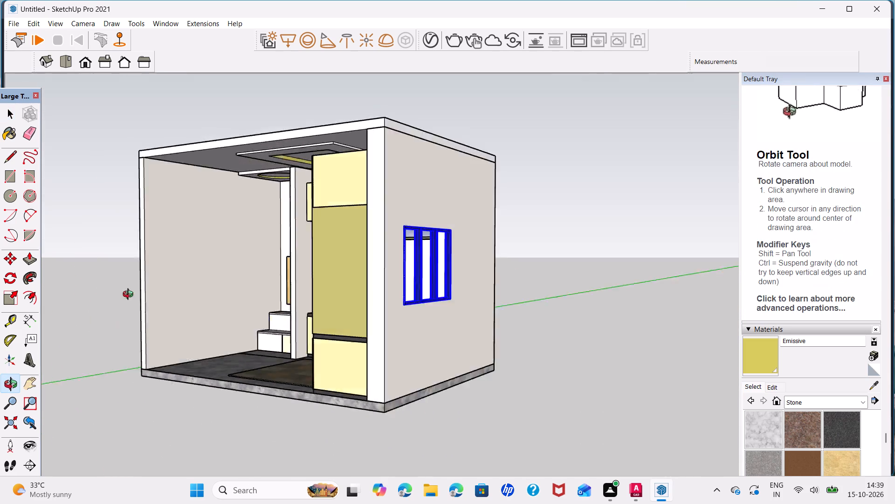
middle_click_drag(130, 295, 33, 288)
Scale the window's width along the red axis by about 0.97 at its near side edge on the outer wall.
scroll(285, 227, "up", 5)
key("s")
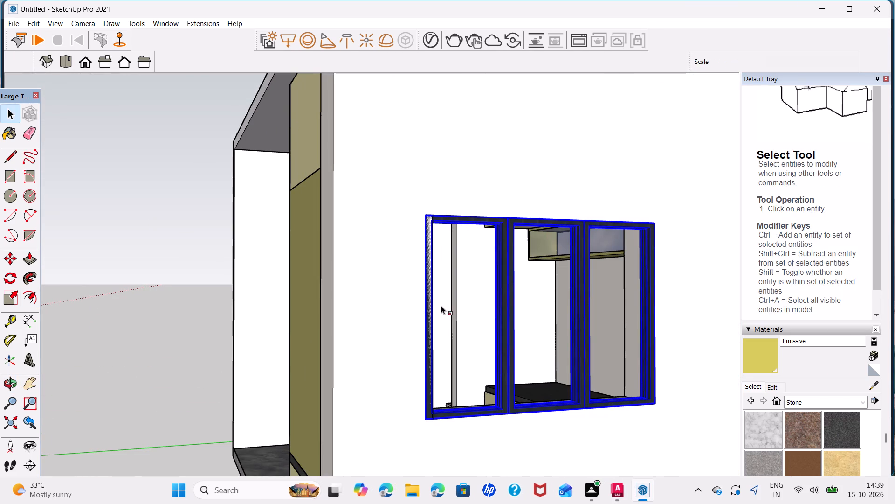
scroll(415, 323, "up", 5)
left_click(427, 312)
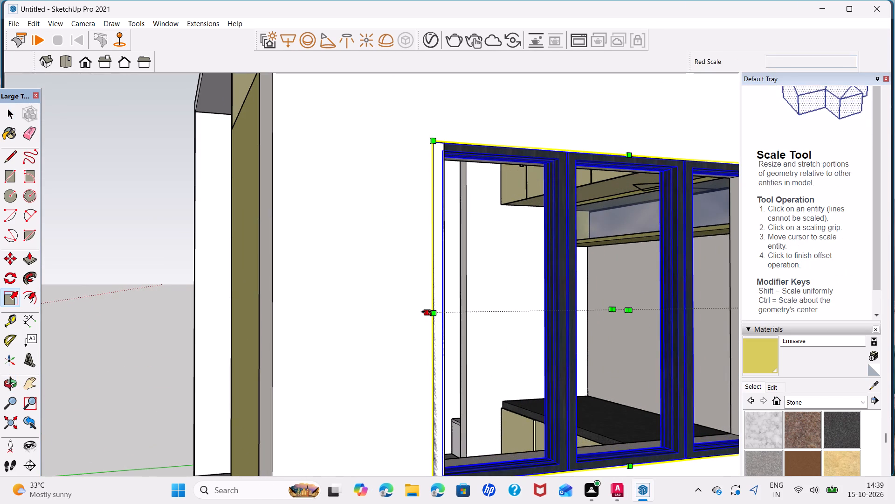
left_click(445, 306)
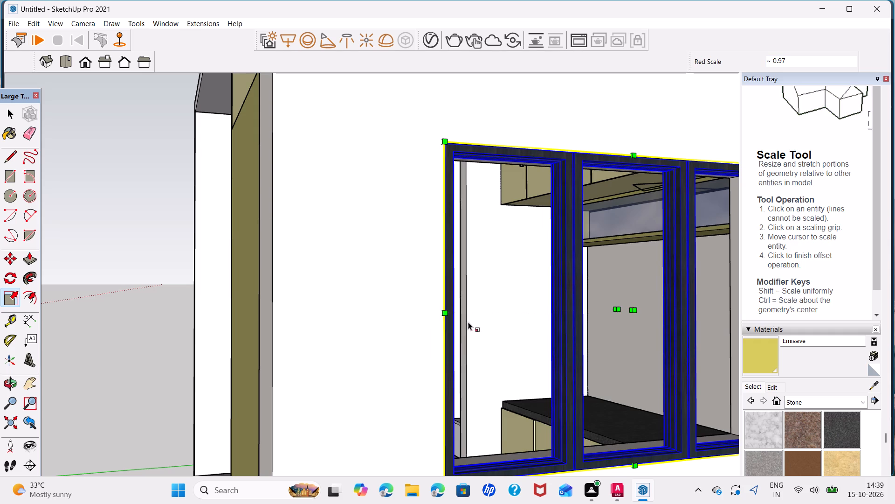
key("space")
Scale the side window's thickness along the green axis within the wall opening, working from the kitchen interior.
scroll(480, 324, "down", 5)
middle_click_drag(551, 328, 501, 325)
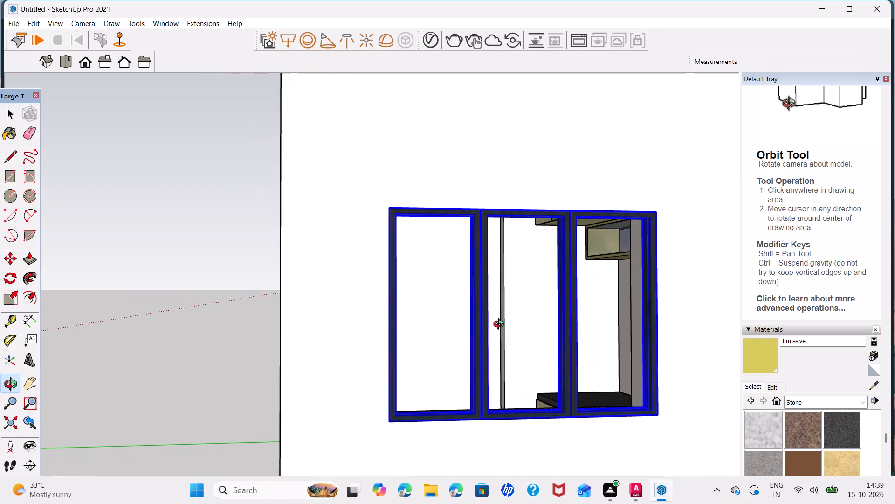
middle_click_drag(501, 325, 503, 352)
scroll(428, 427, "up", 2)
middle_click_drag(413, 398, 894, 396)
middle_click_drag(296, 320, 551, 343)
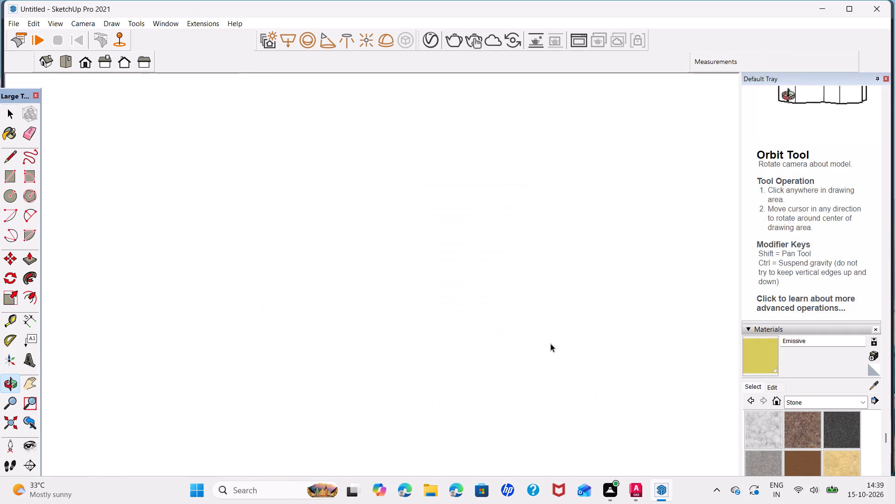
middle_click_drag(547, 340, 398, 354)
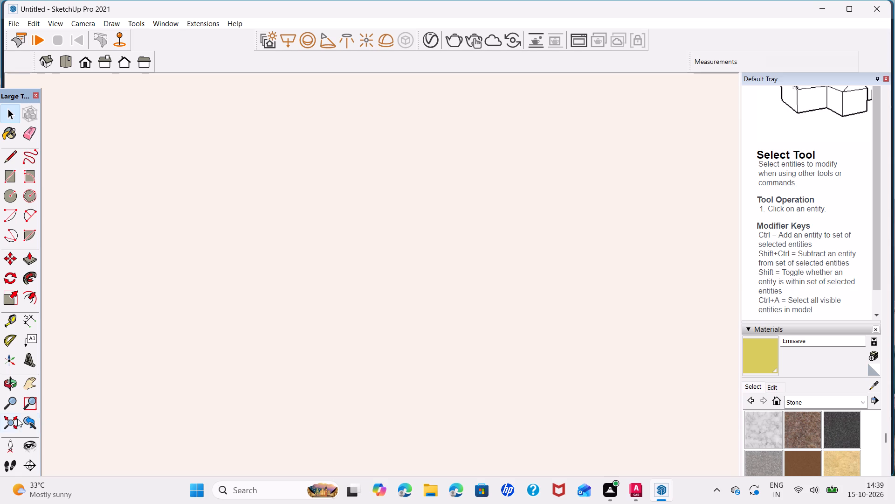
left_click(17, 418)
scroll(207, 151, "up", 7)
middle_click_drag(188, 160, 290, 149)
scroll(217, 190, "up", 6)
middle_click_drag(216, 190, 343, 189)
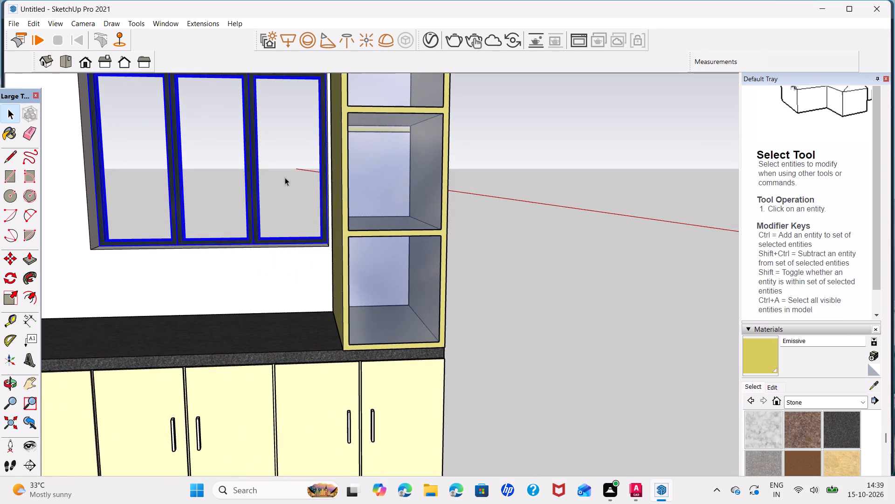
key("s")
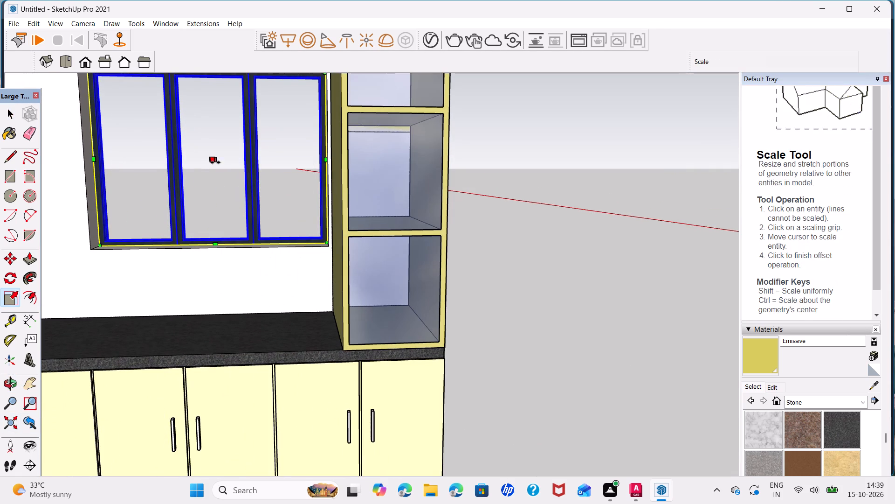
left_click(215, 162)
scroll(214, 175, "up", 5)
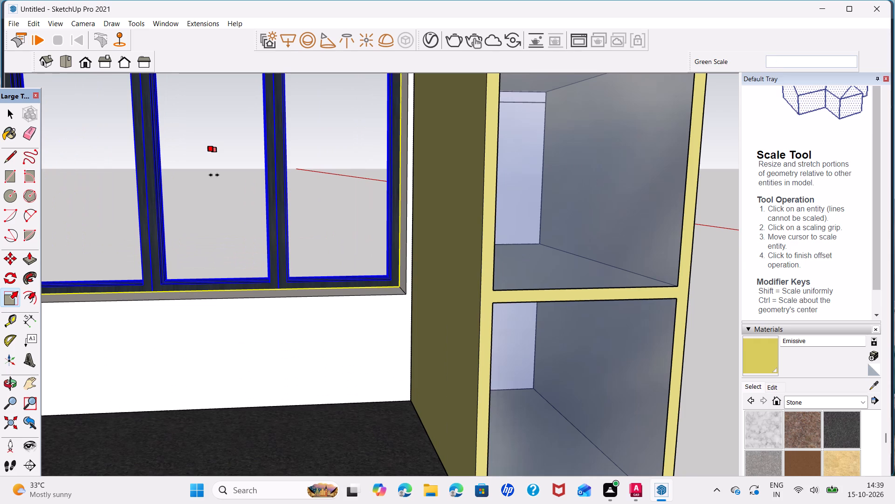
left_click(214, 175)
key("space")
Examine the kitchen from its open front, ending on the countertop corner with the side window and open shelves.
scroll(270, 229, "down", 8)
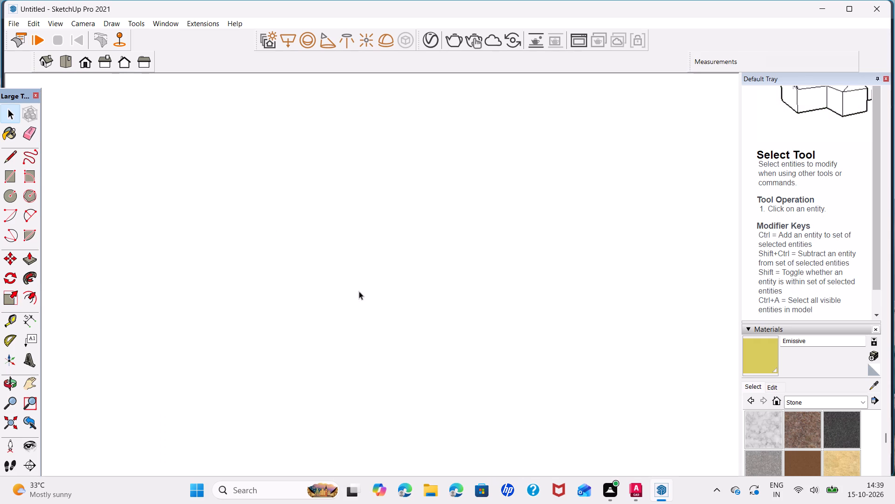
left_click(12, 422)
scroll(301, 256, "up", 3)
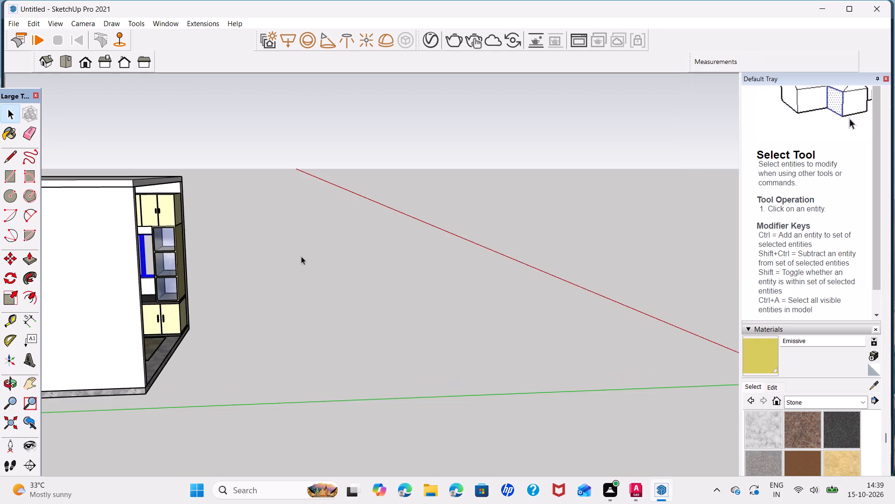
middle_click_drag(301, 256, 8, 217)
scroll(241, 268, "up", 3)
middle_click_drag(361, 299, 327, 309)
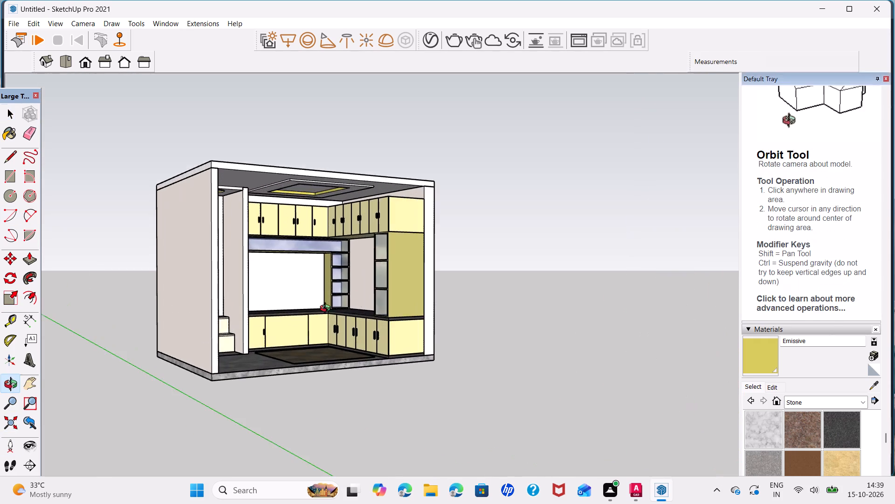
middle_click_drag(327, 309, 218, 282)
scroll(297, 289, "up", 1)
middle_click_drag(303, 301, 329, 336)
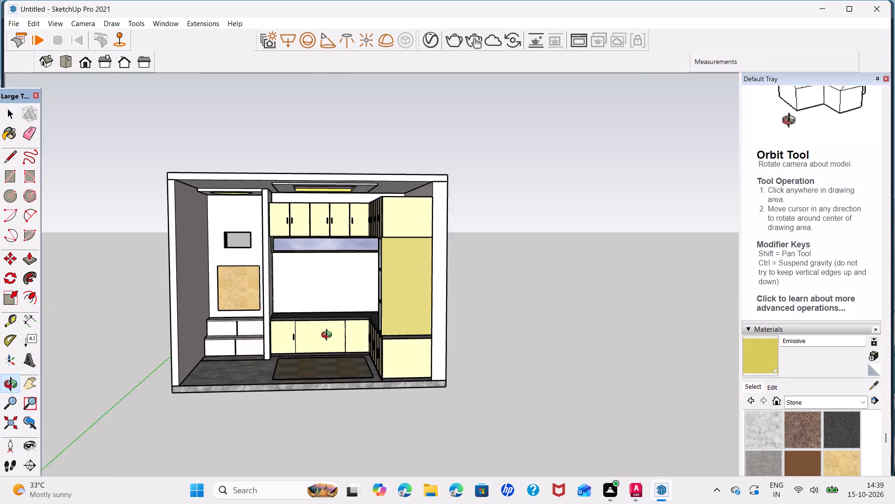
middle_click_drag(329, 336, 344, 348)
scroll(327, 334, "up", 3)
scroll(209, 319, "up", 1)
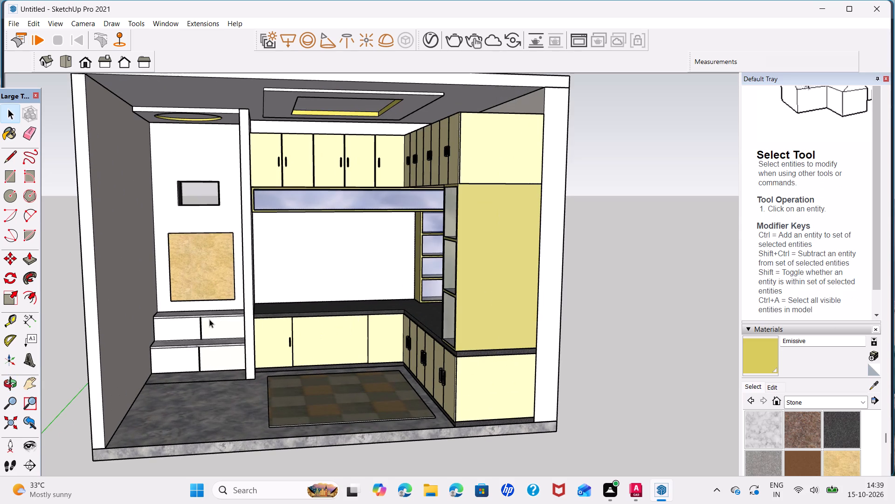
middle_click_drag(365, 315, 274, 314)
scroll(274, 314, "up", 3)
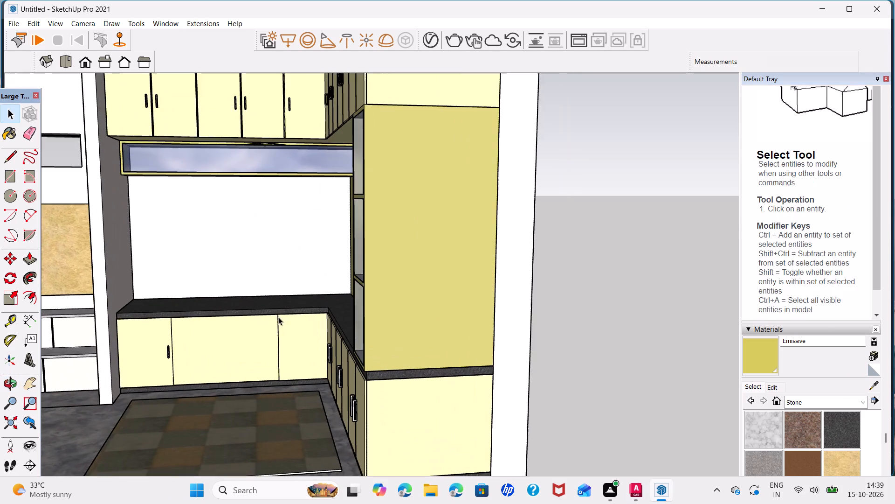
middle_click_drag(282, 321, 422, 332)
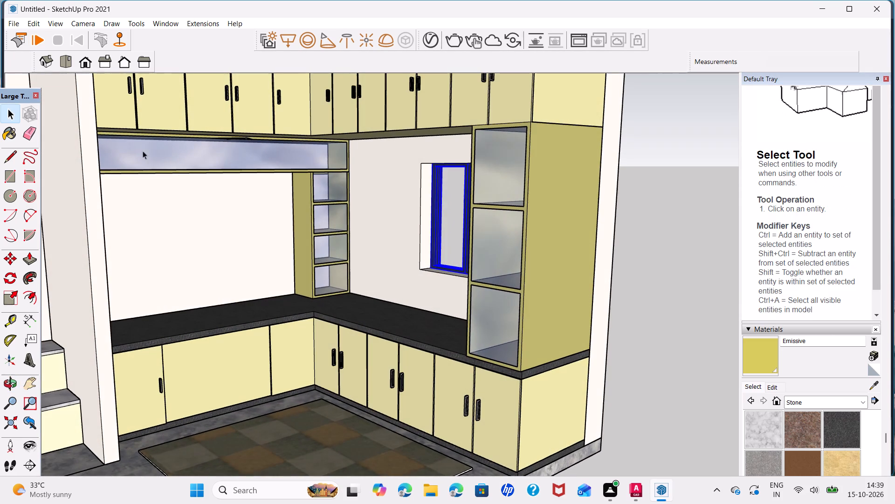
Import the Bosch+Stove model from Downloads and place it on the back countertop below the long open shelf.
left_click(15, 24)
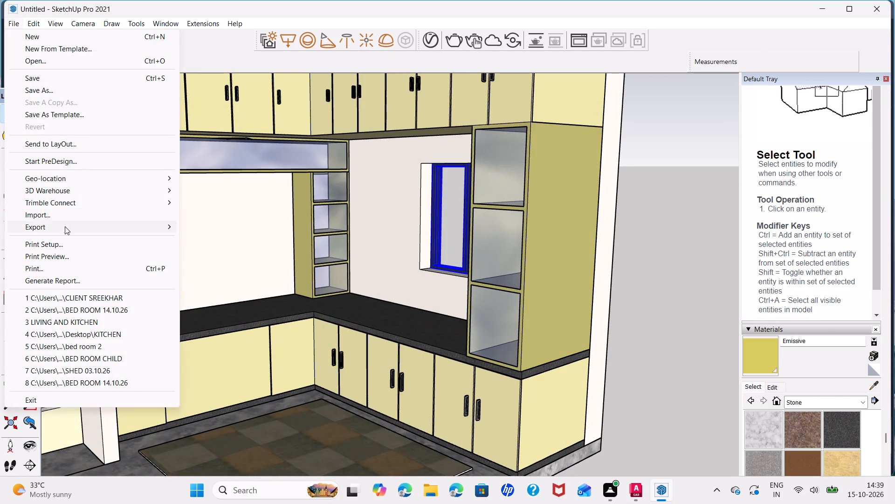
left_click(66, 210)
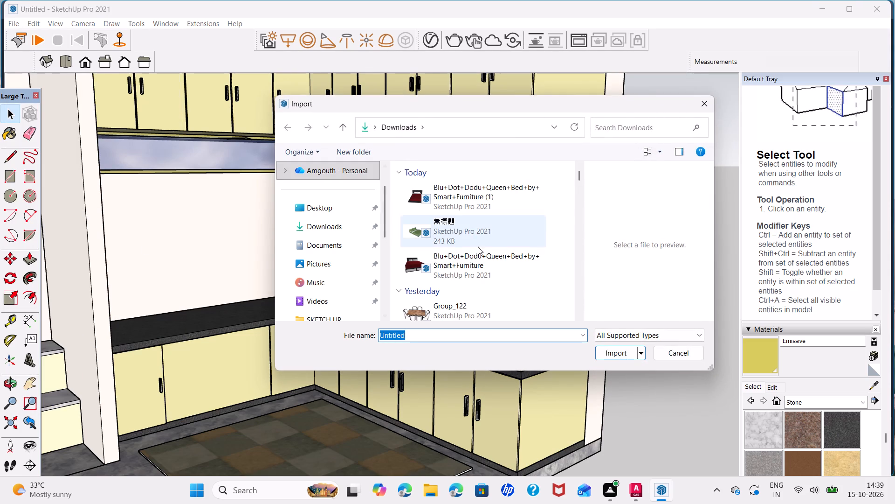
scroll(481, 259, "down", 13)
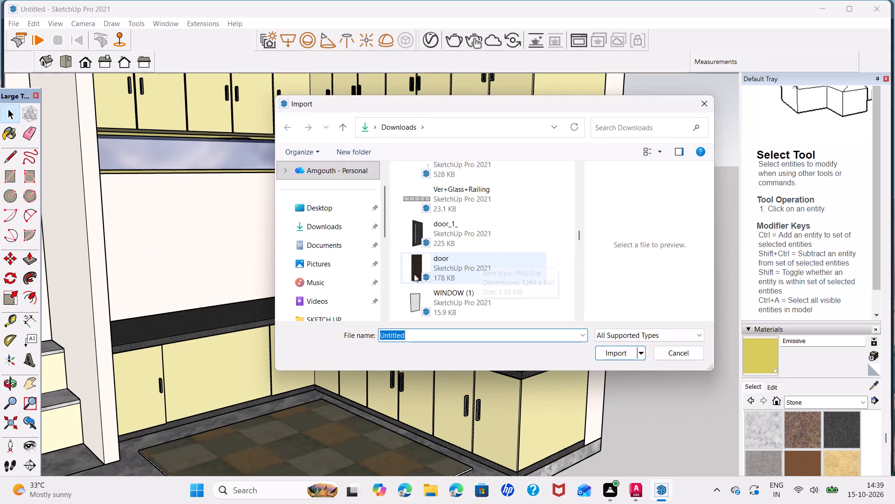
scroll(414, 274, "down", 4)
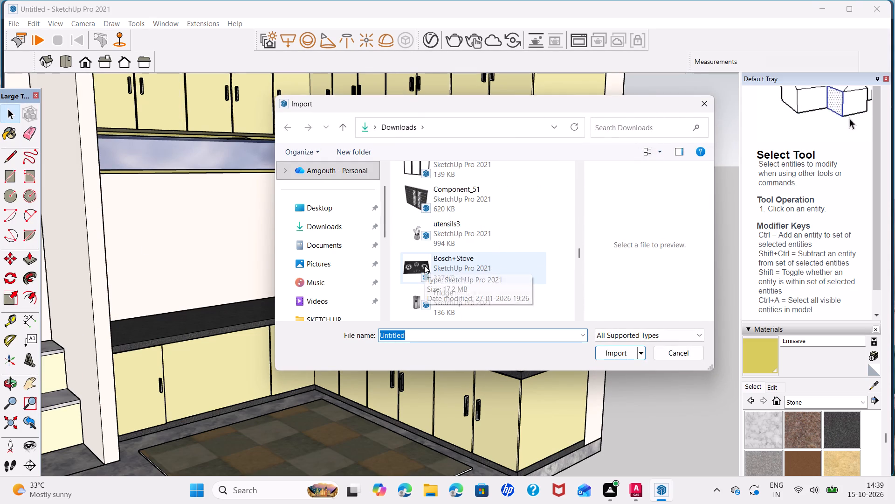
left_click(424, 266)
left_click(615, 357)
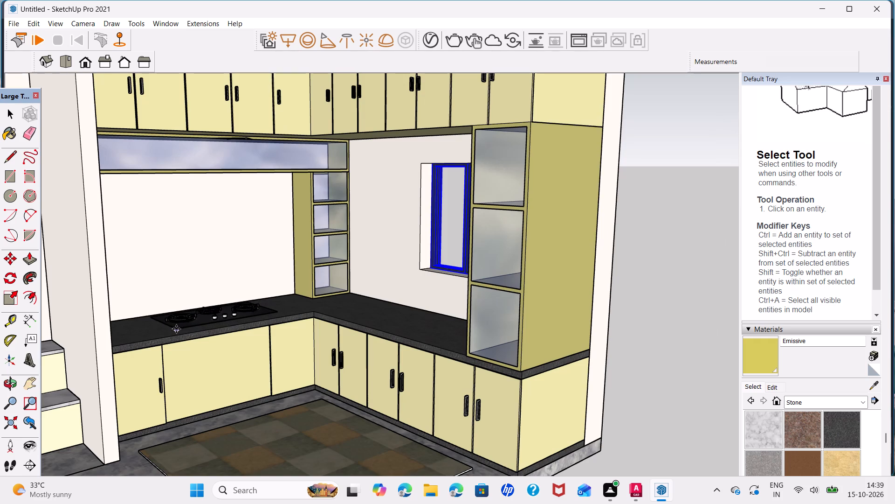
left_click(176, 329)
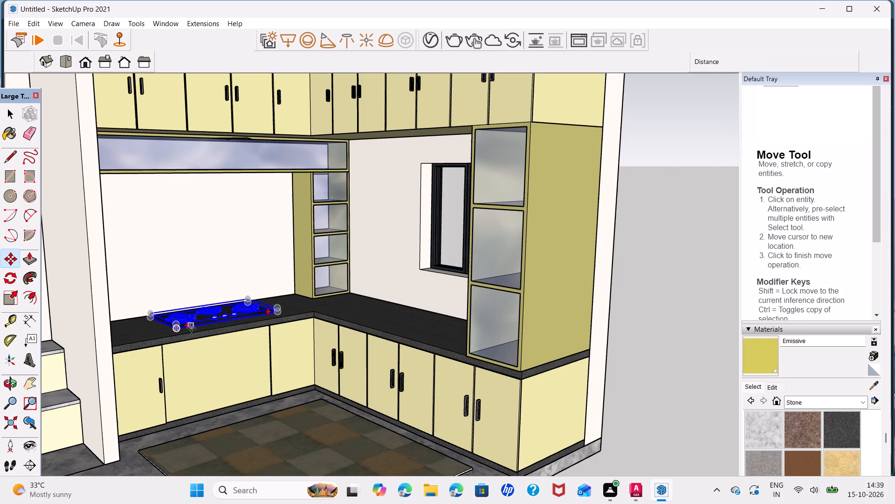
Examine the placed stove and the surrounding back countertop up close.
scroll(191, 328, "up", 5)
middle_click_drag(239, 336, 113, 358)
scroll(136, 321, "up", 8)
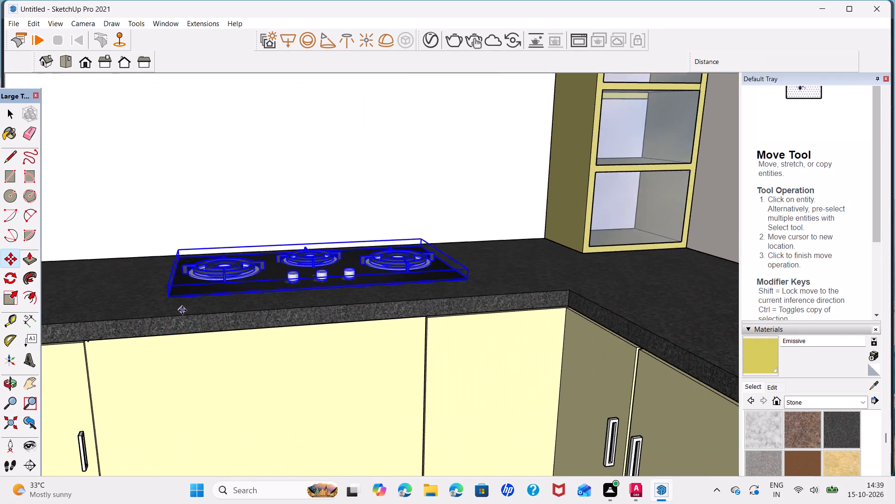
scroll(182, 310, "up", 3)
middle_click_drag(243, 315, 234, 343)
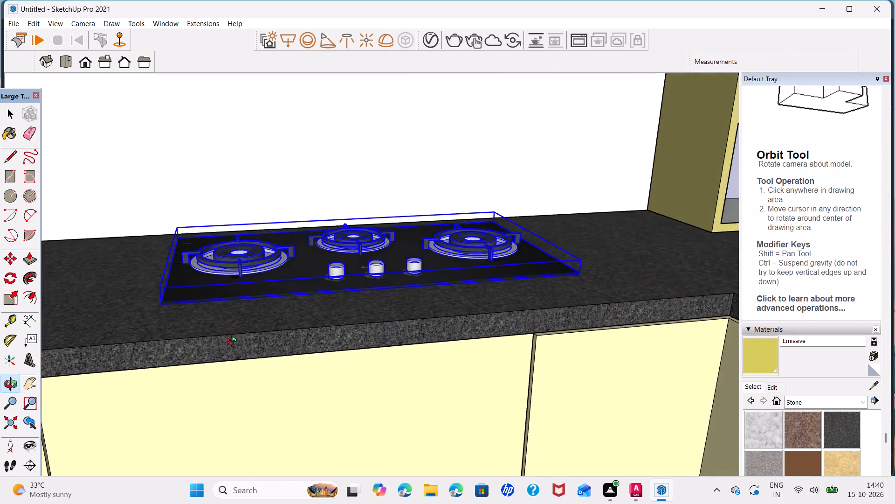
middle_click_drag(234, 343, 228, 369)
scroll(262, 269, "down", 5)
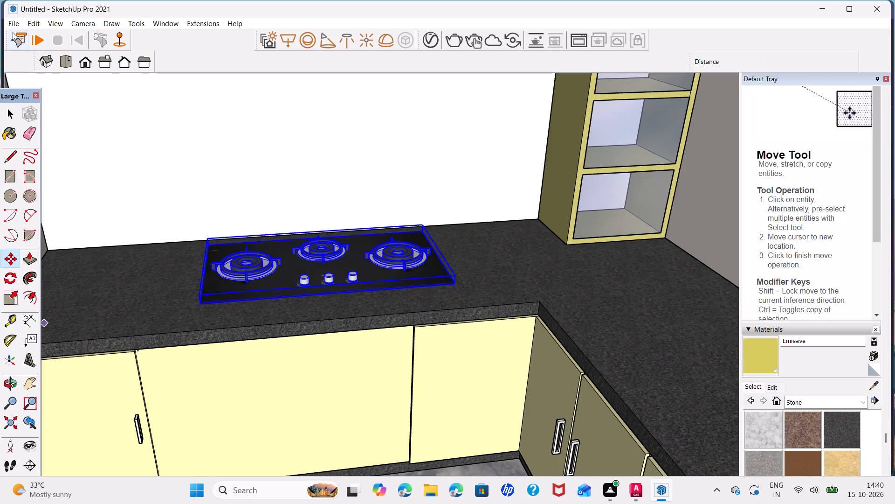
Import the KITCHEN+ITEMS+(12) dish rack from Downloads and place it on the side countertop near the corner shelves.
left_click(16, 25)
left_click(60, 214)
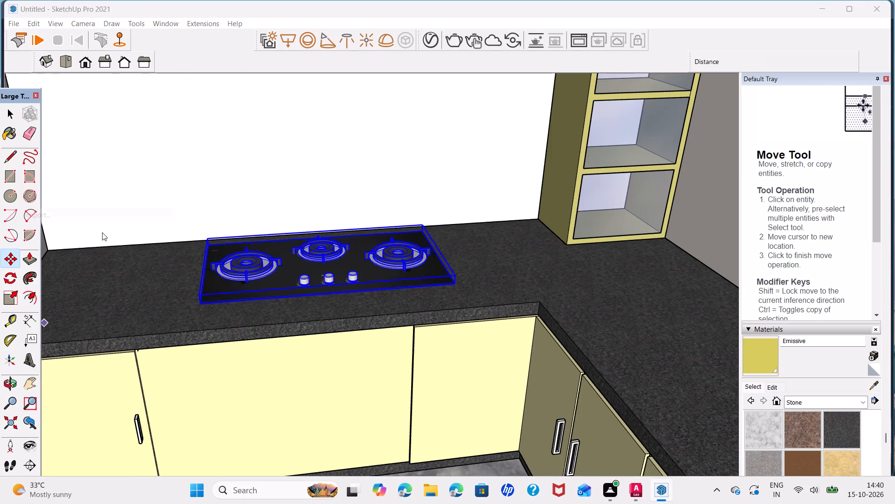
scroll(467, 260, "down", 6)
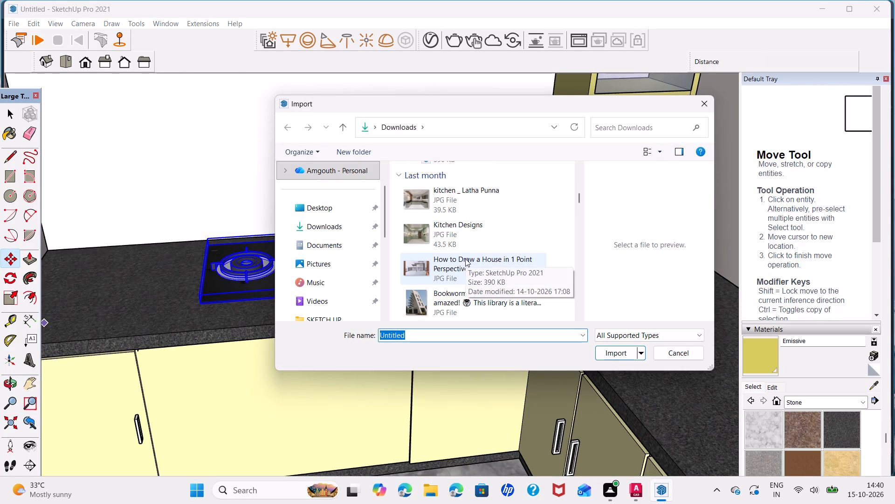
scroll(465, 259, "down", 2)
scroll(454, 242, "up", 6)
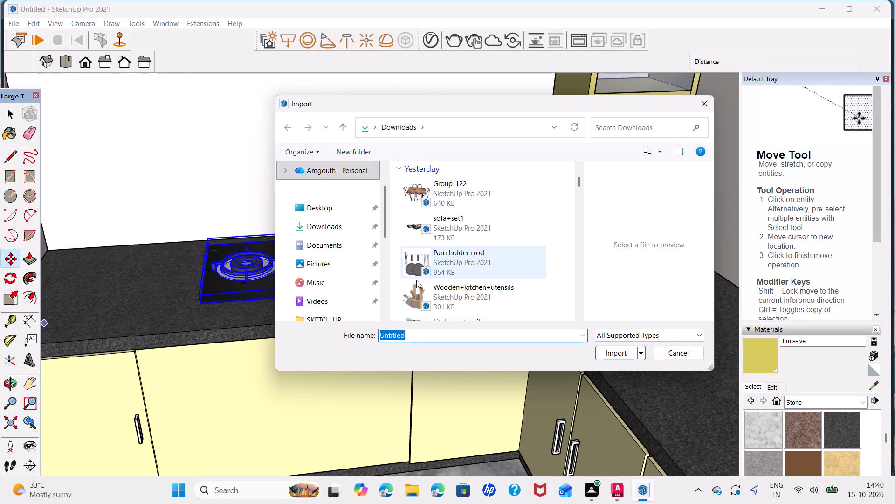
scroll(422, 290, "down", 1)
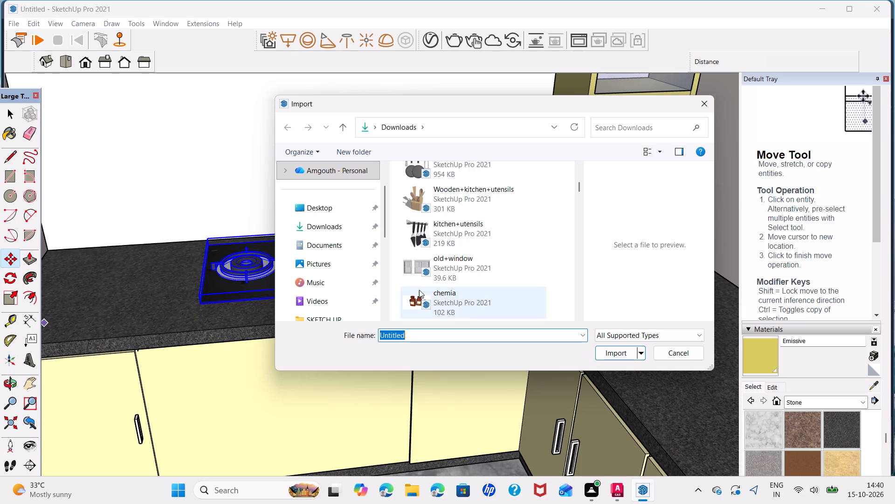
scroll(418, 285, "down", 2)
left_click(408, 212)
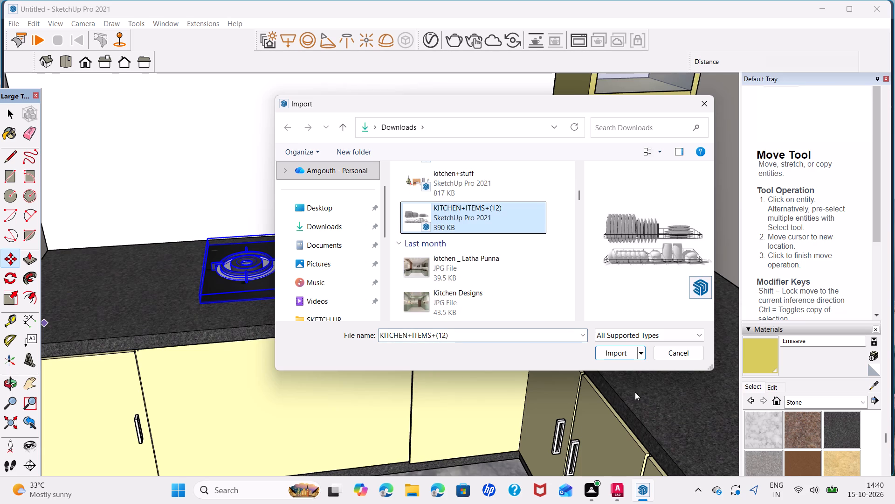
left_click(615, 357)
scroll(643, 300, "down", 3)
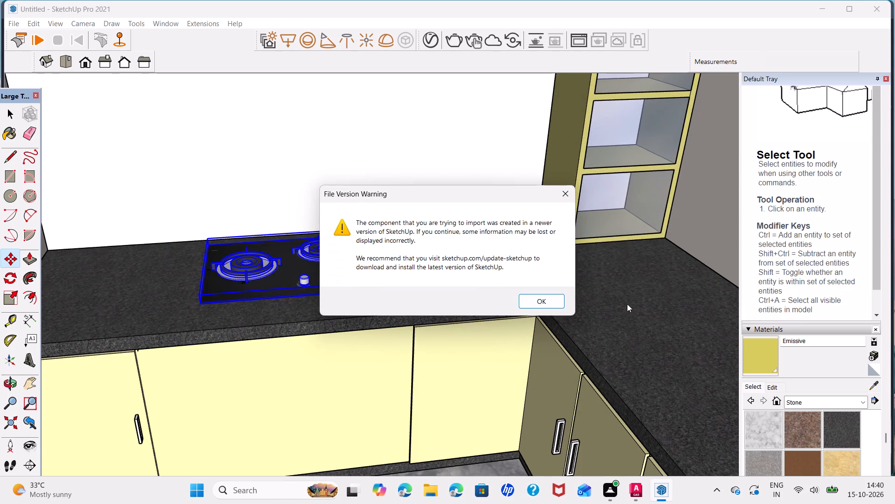
left_click(550, 303)
scroll(614, 315, "down", 3)
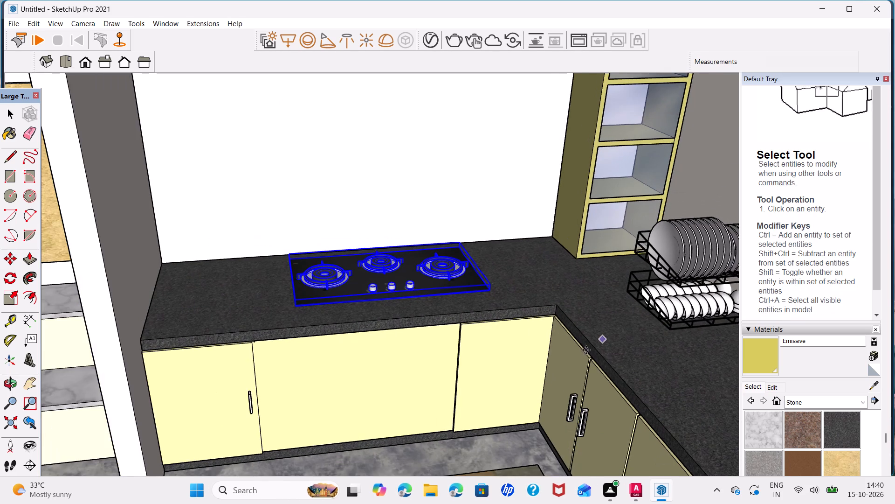
scroll(585, 350, "down", 4)
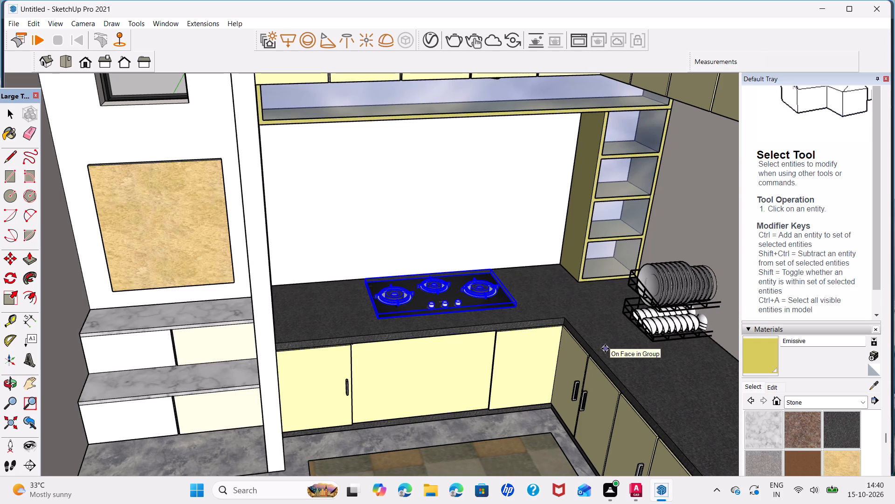
left_click(605, 349)
Move the dish rack about 1' 4" along the red axis, away from the side wall and onto the countertop.
left_click(650, 349)
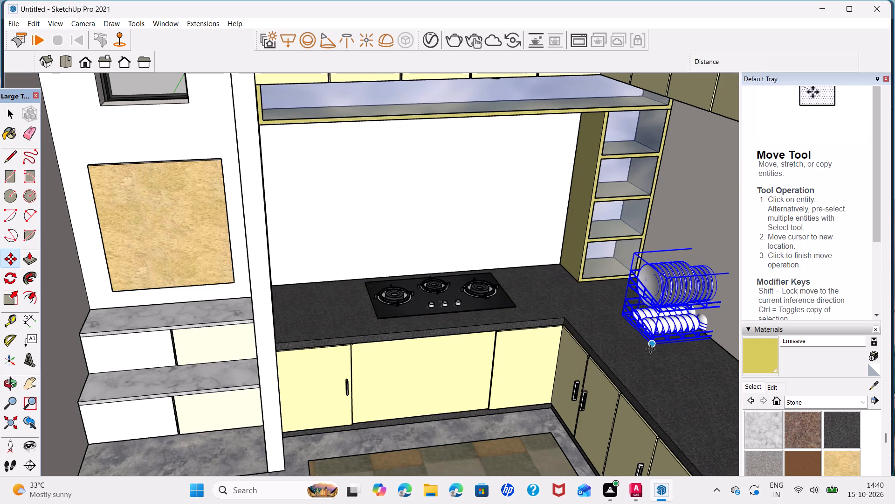
left_click(587, 346)
Scale the dish rack to about 0.88 along the red axis, then reduce it slightly and uniformly from its lower front corner.
scroll(537, 386, "down", 7)
middle_click_drag(539, 384, 625, 329)
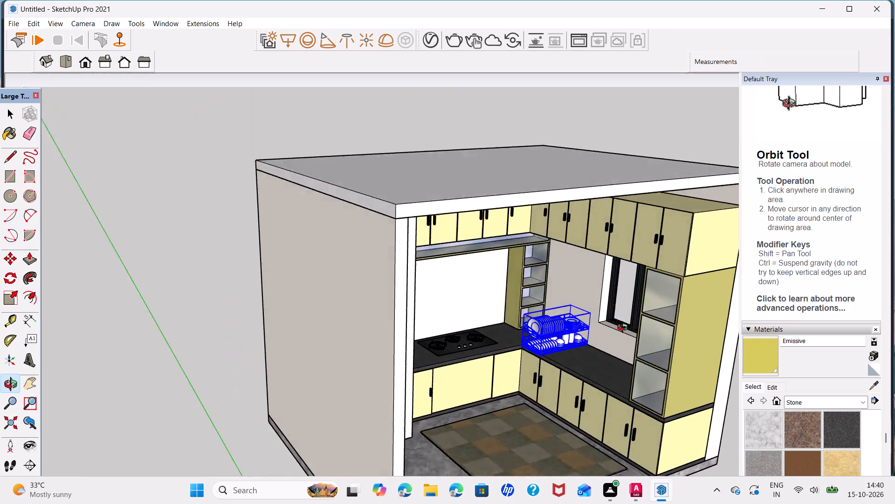
middle_click_drag(625, 329, 620, 300)
scroll(553, 357, "up", 5)
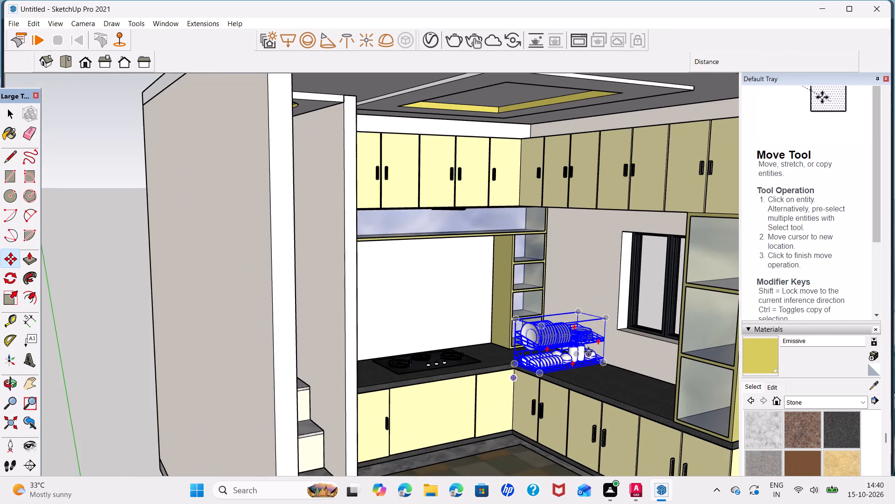
scroll(539, 370, "up", 6)
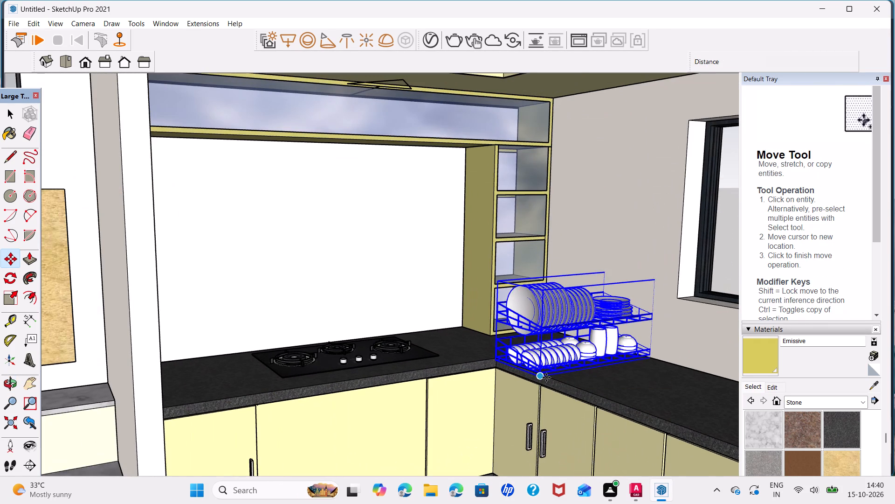
key("s")
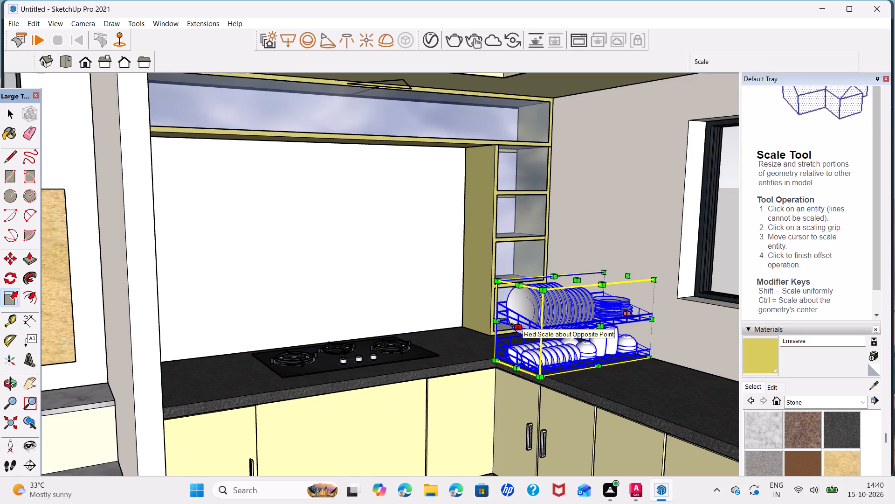
left_click(515, 324)
left_click(533, 329)
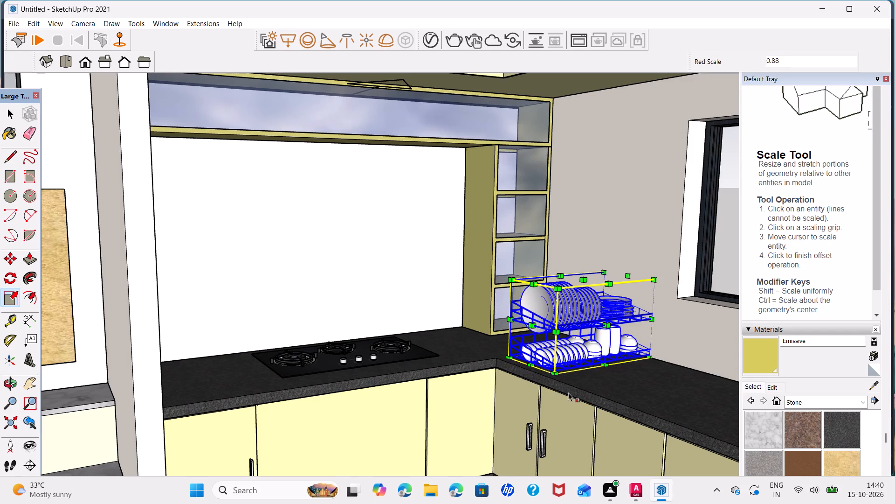
left_click(556, 371)
left_click(556, 371)
key("space")
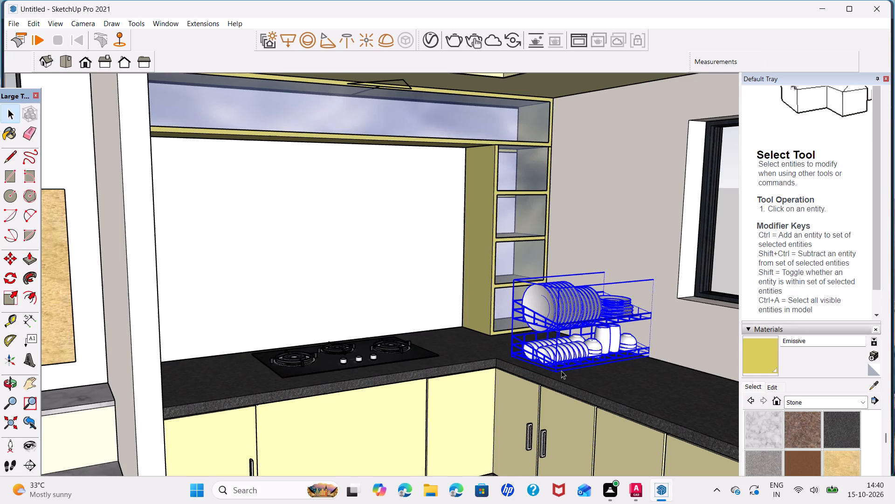
Move the dish rack by its lower front corner about 2" toward the side countertop's inner edge.
key("m")
scroll(558, 371, "up", 12)
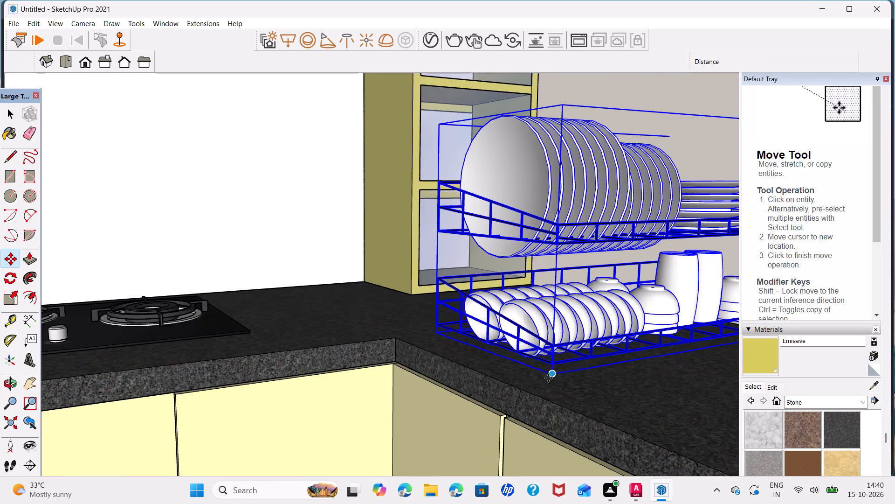
left_click(550, 376)
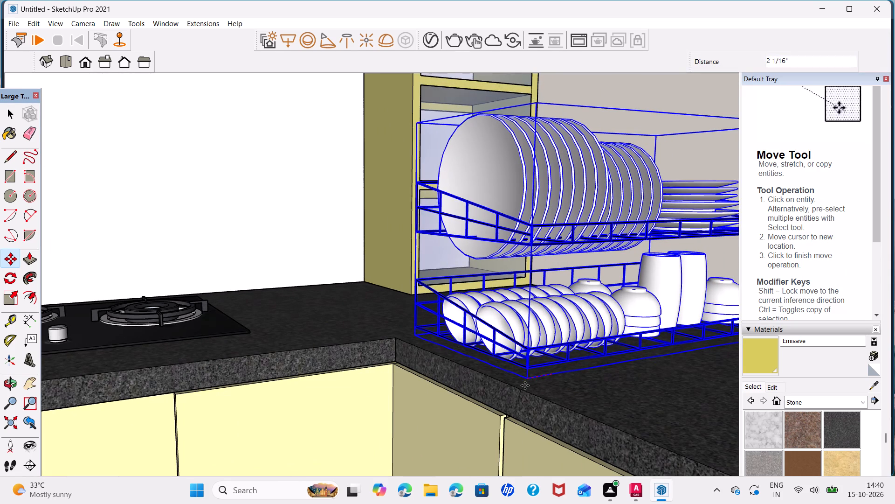
left_click(521, 386)
Move the dish rack about 1 1/8" back toward the side wall, using its lower front corner beside the wall.
scroll(570, 367, "down", 6)
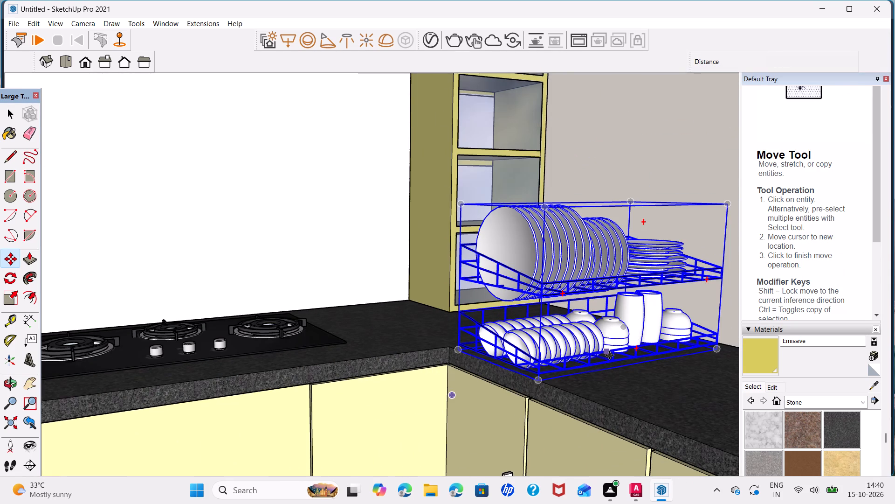
middle_click_drag(661, 366, 535, 427)
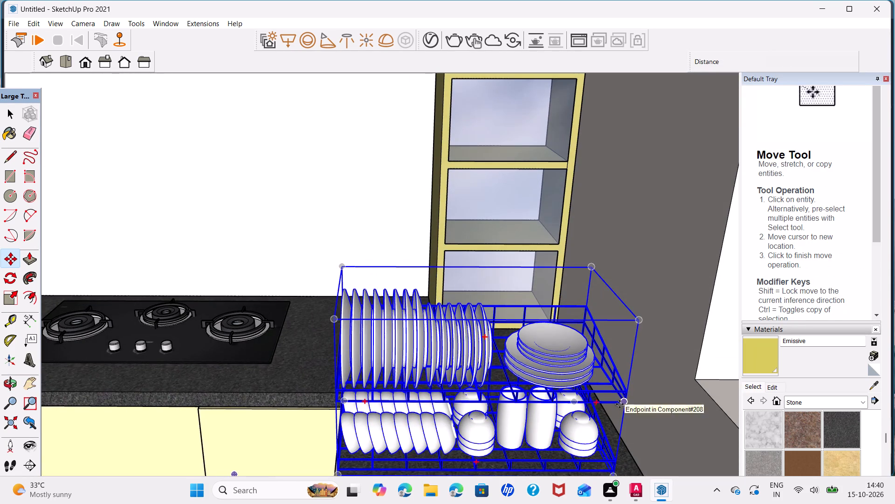
middle_click_drag(620, 404, 590, 293)
left_click(0, 427)
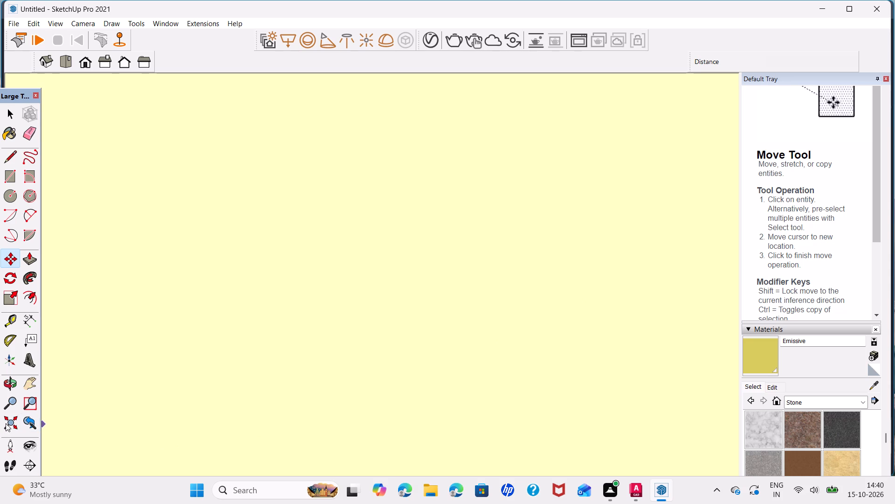
left_click(8, 421)
scroll(505, 173, "up", 8)
scroll(574, 139, "up", 7)
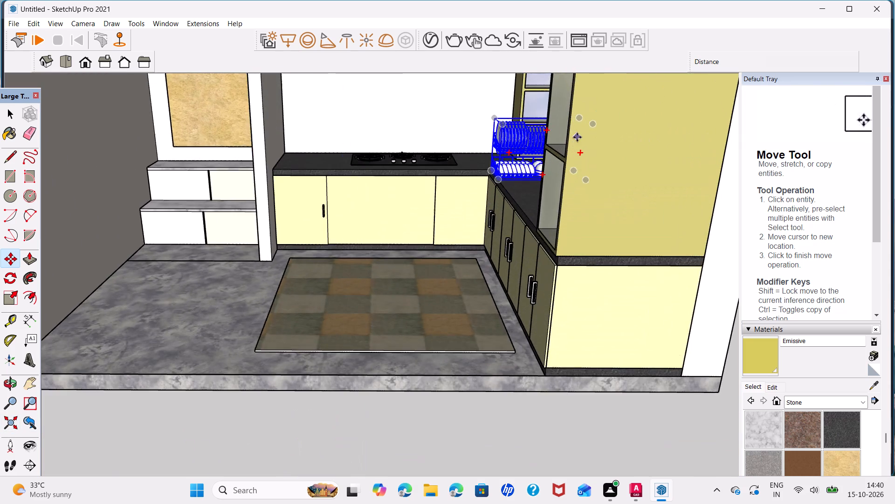
scroll(536, 152, "up", 14)
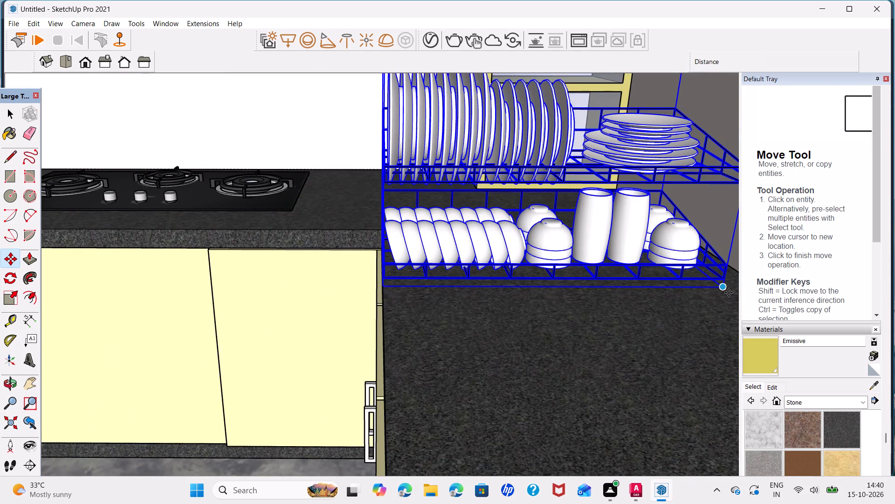
left_click(726, 291)
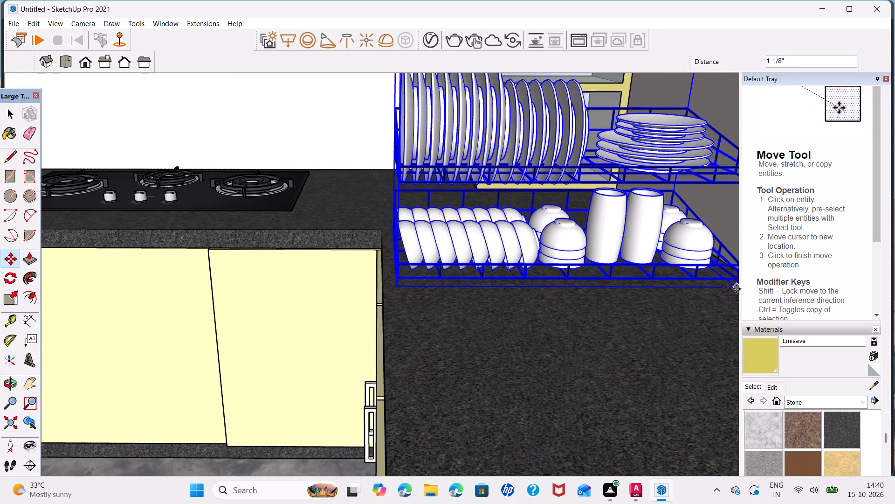
left_click(737, 289)
Import the Pan+holder+rod model from the Downloads folder.
scroll(615, 280, "down", 11)
middle_click_drag(582, 328, 750, 303)
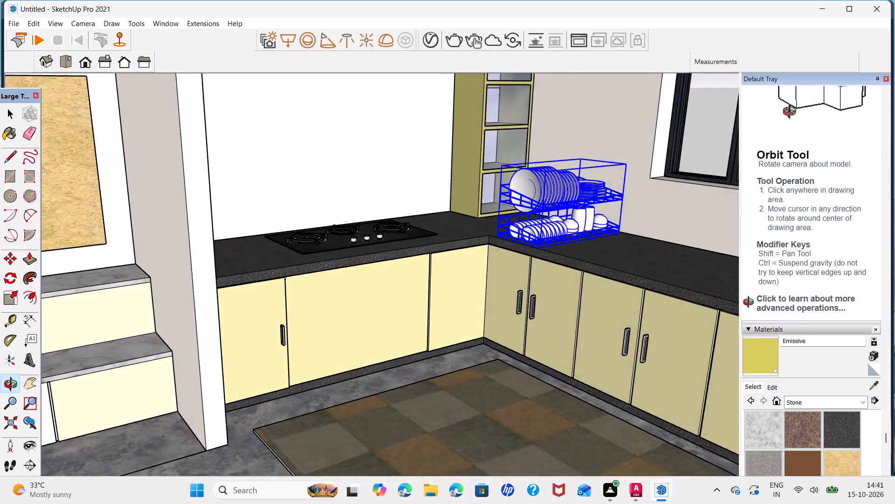
middle_click_drag(750, 303, 767, 302)
middle_click_drag(572, 226, 441, 187, "shift")
scroll(441, 187, "down", 5)
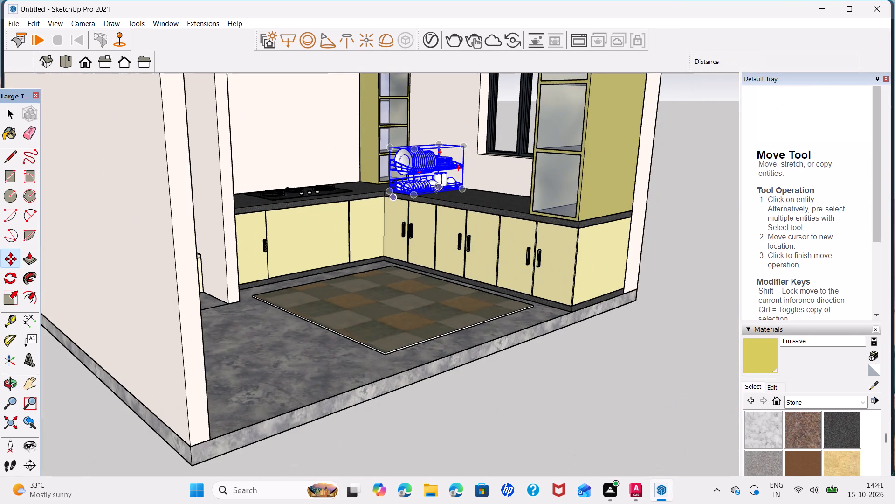
left_click(16, 22)
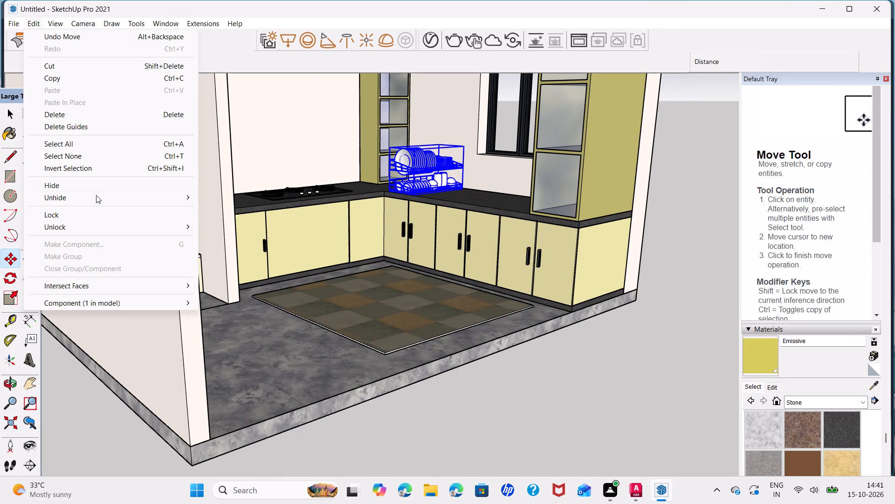
left_click(17, 26)
left_click(13, 27)
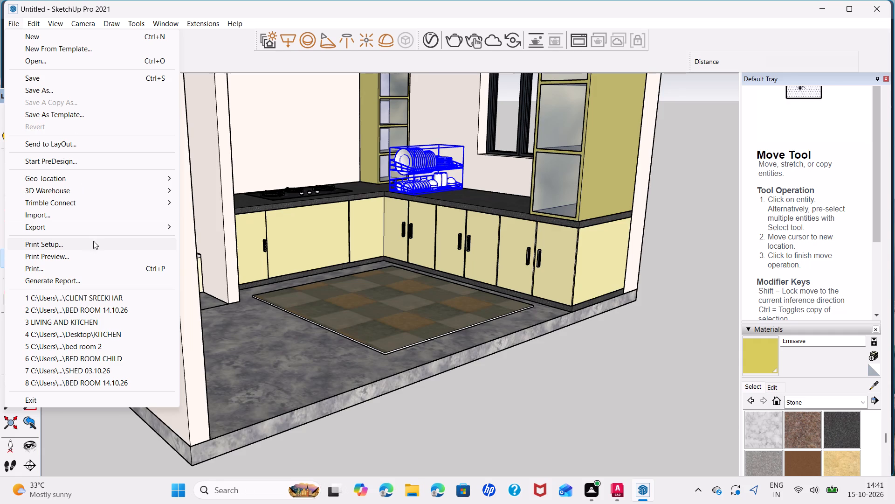
left_click(117, 216)
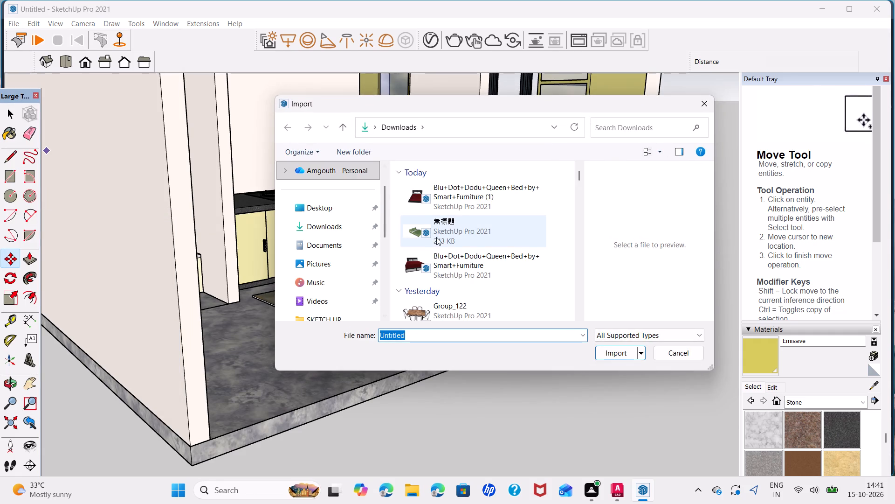
scroll(437, 238, "down", 1)
left_click(414, 292)
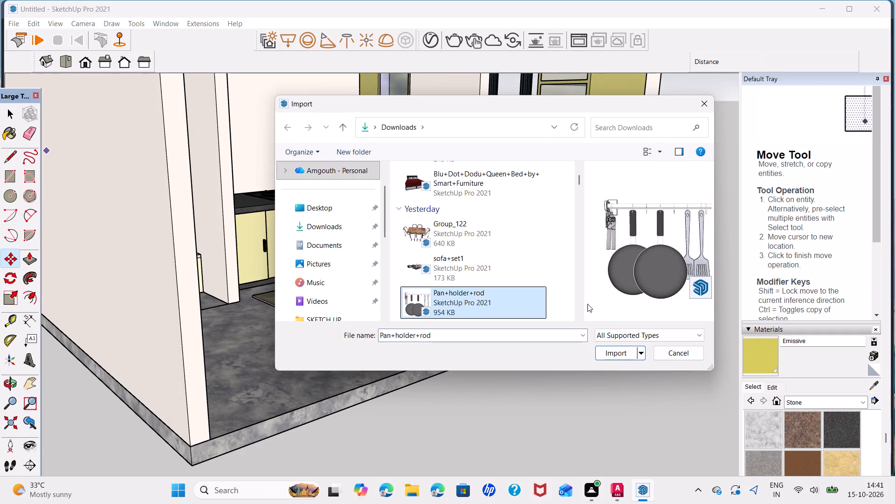
left_click(624, 354)
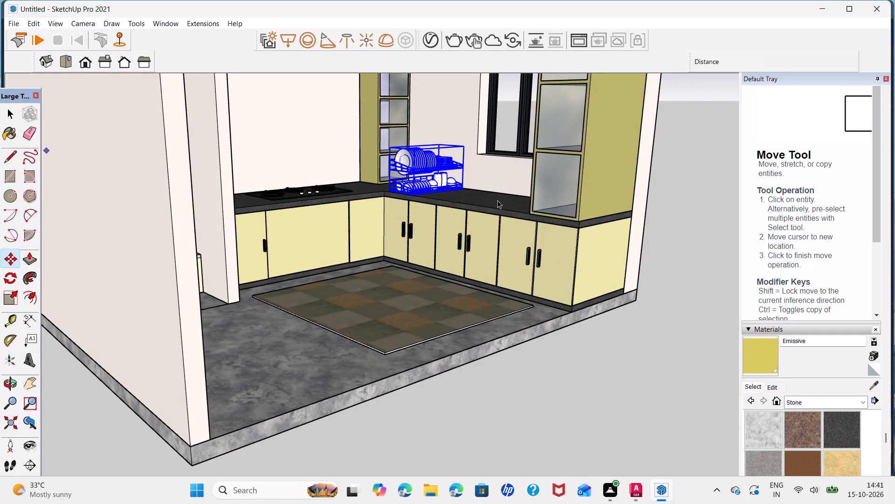
Place the imported pan holder rod beneath the open shelf above the stove, in the corner beside the side wall.
scroll(496, 168, "up", 1)
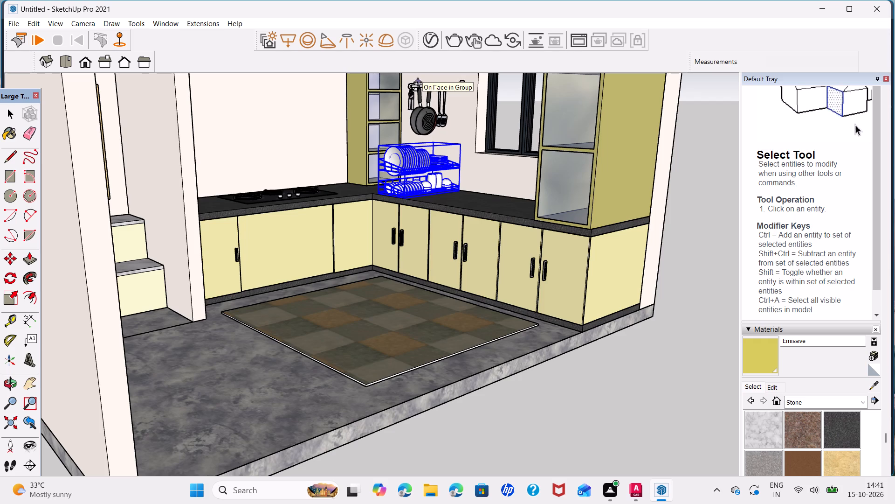
scroll(256, 113, "down", 3)
middle_click_drag(273, 112, 145, 133)
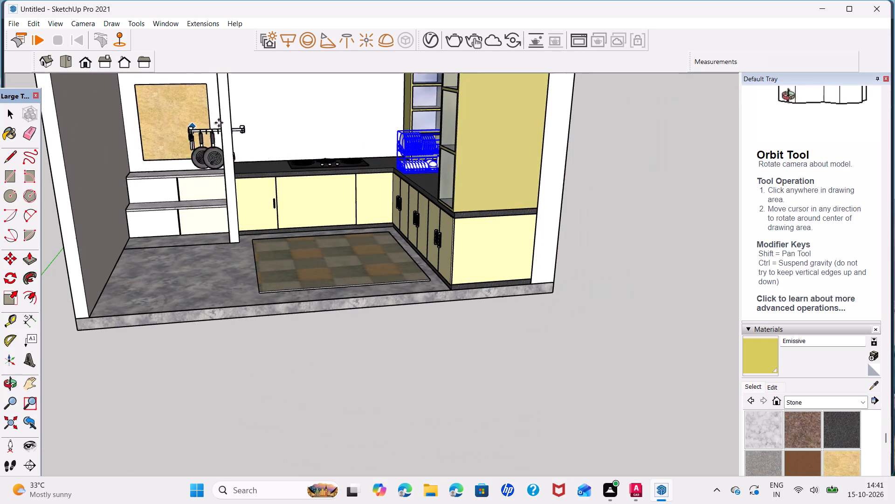
scroll(239, 105, "up", 4)
middle_click_drag(243, 105, 225, 92)
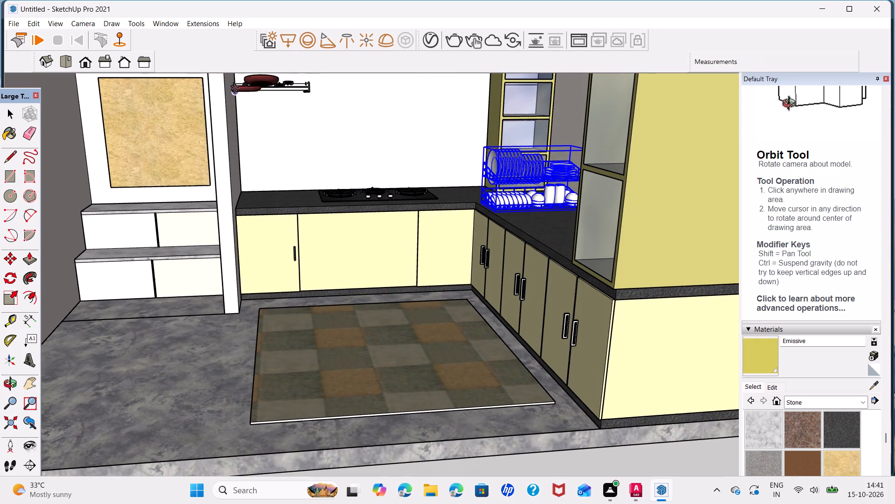
scroll(254, 89, "down", 2)
middle_click_drag(268, 95, 255, 194, "shift")
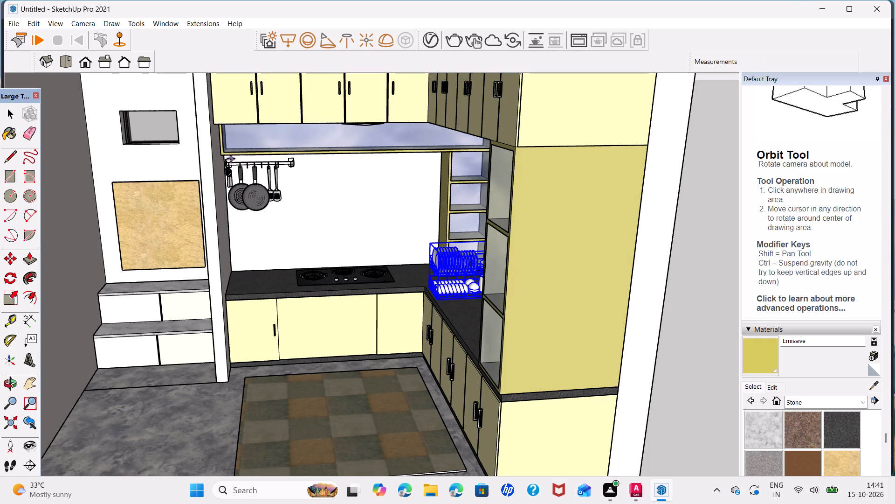
left_click(231, 158)
Move the pan holder rod by its upper back corner away from the side wall and toward the stove's back wall.
scroll(287, 188, "down", 3)
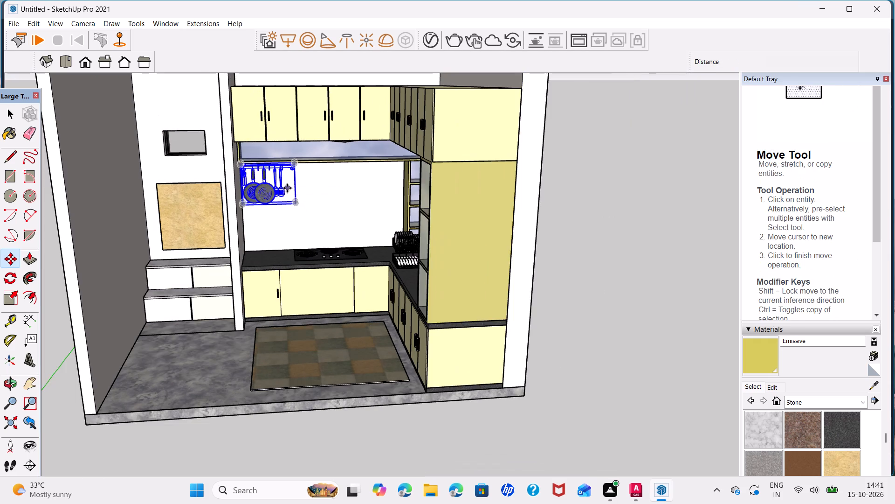
middle_click_drag(287, 188, 292, 103)
scroll(292, 190, "up", 12)
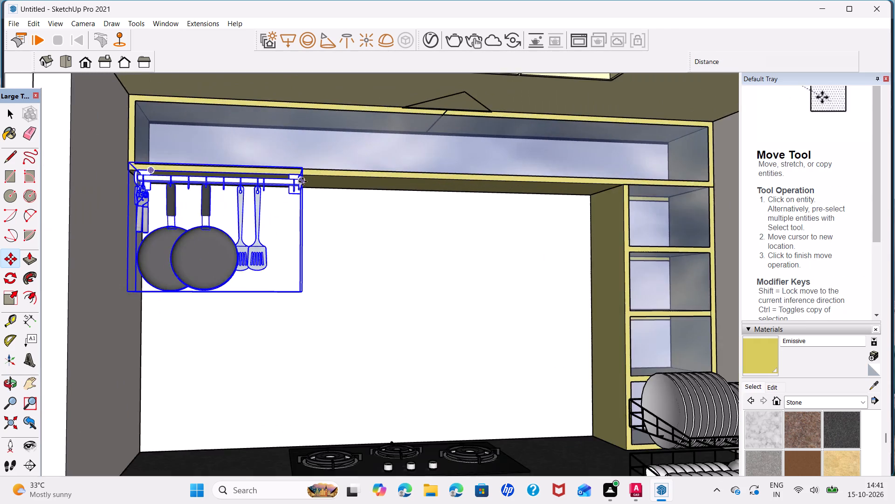
scroll(303, 175, "up", 6)
middle_click_drag(314, 178, 127, 227)
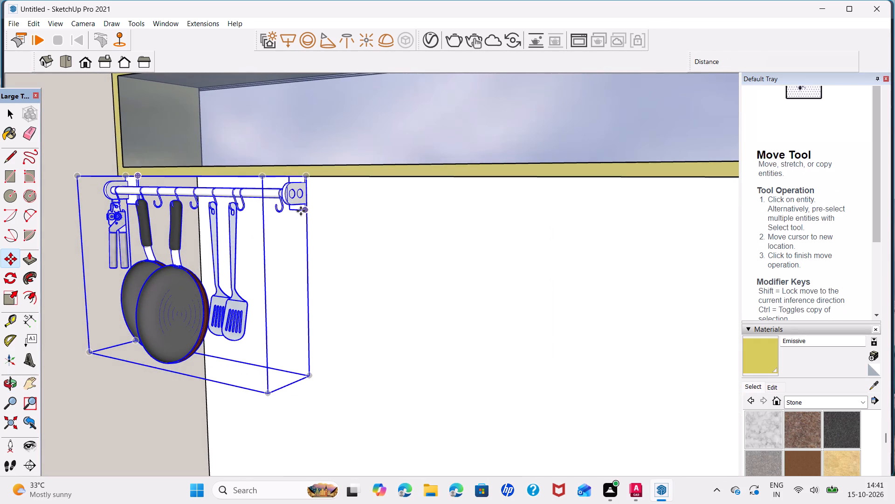
left_click(302, 175)
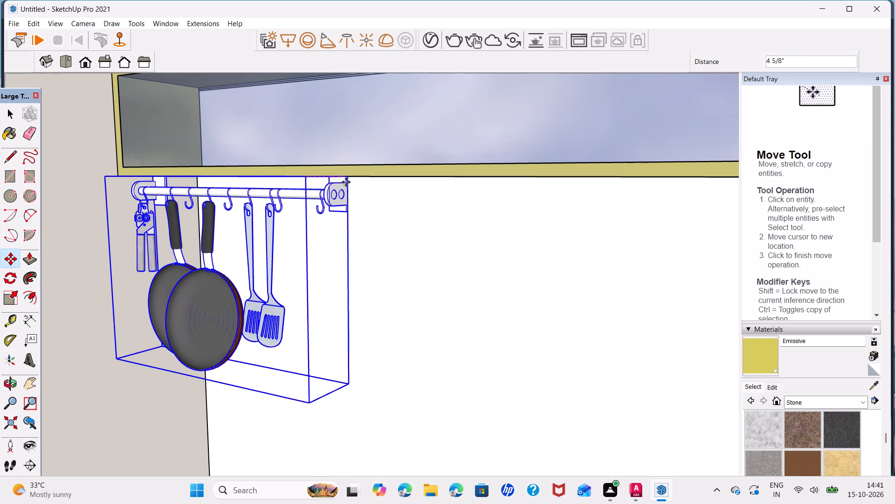
middle_click_drag(372, 193, 327, 144)
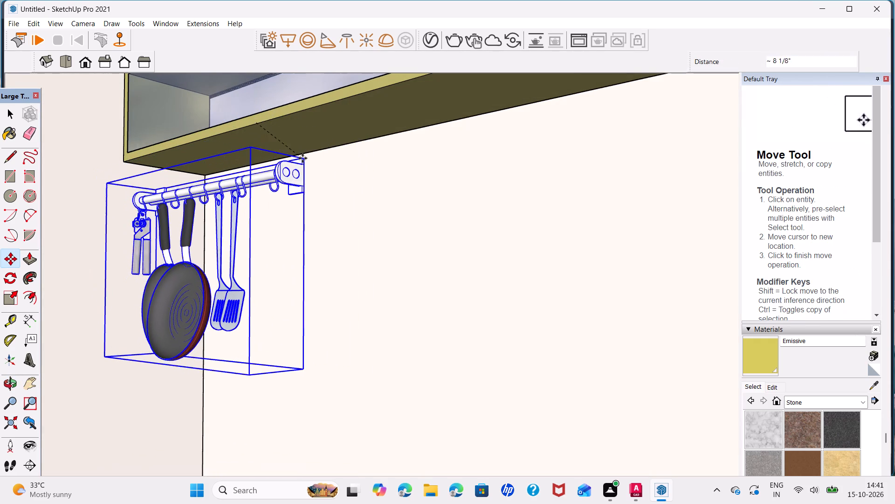
scroll(315, 164, "up", 6)
middle_click_drag(322, 172, 207, 147)
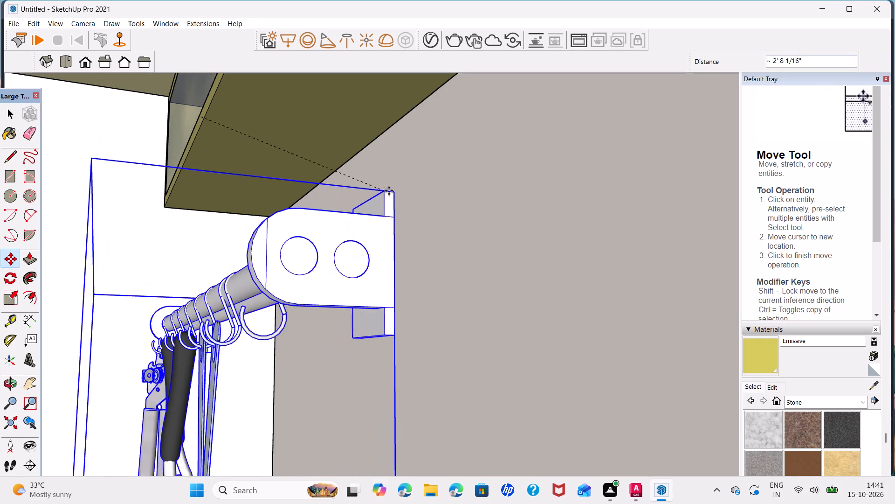
left_click(408, 190)
Move the pan holder rod about 1' 10 5/8" to hang on the back wall between the open shelf and the stove.
left_click(420, 190)
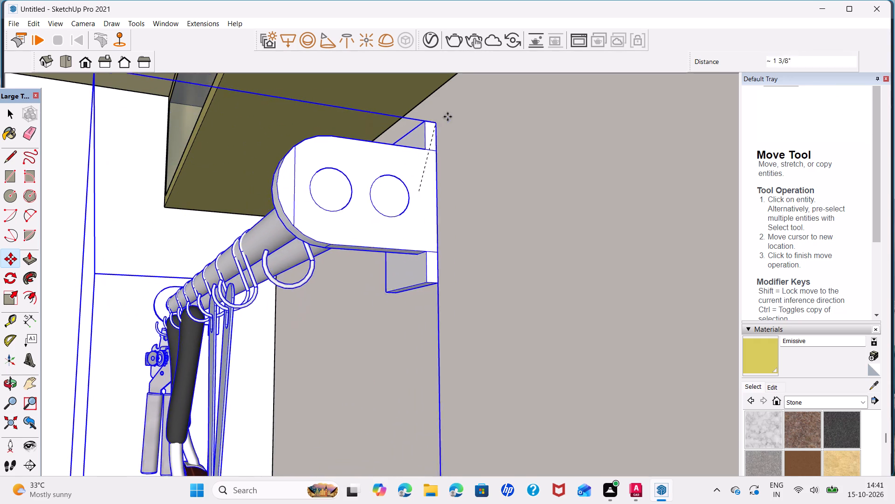
scroll(372, 239, "down", 8)
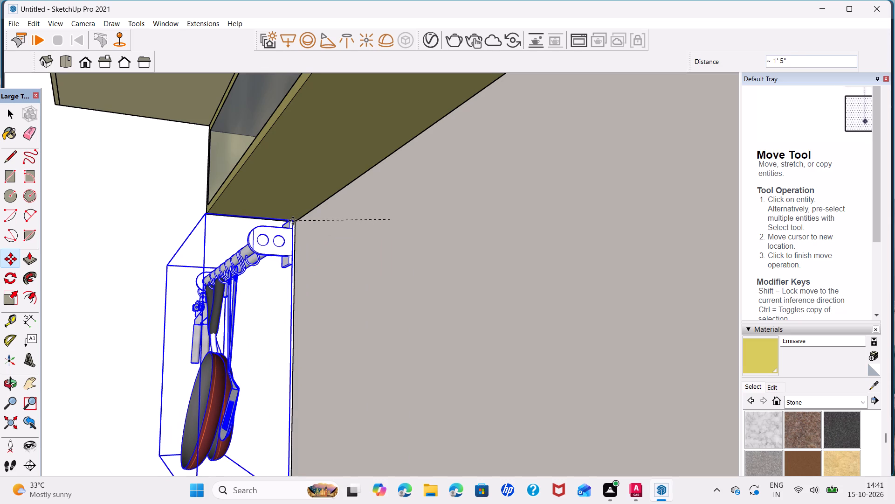
scroll(293, 221, "up", 20)
scroll(293, 221, "up", 8)
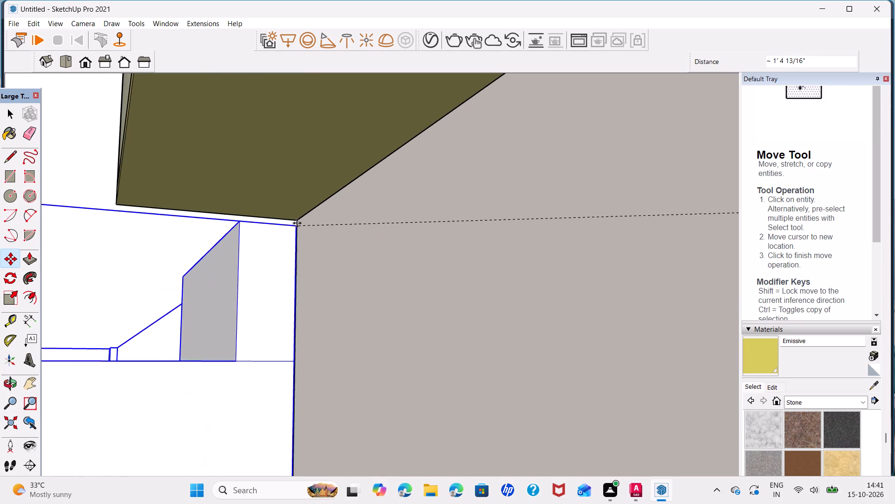
scroll(296, 221, "up", 20)
scroll(296, 221, "up", 4)
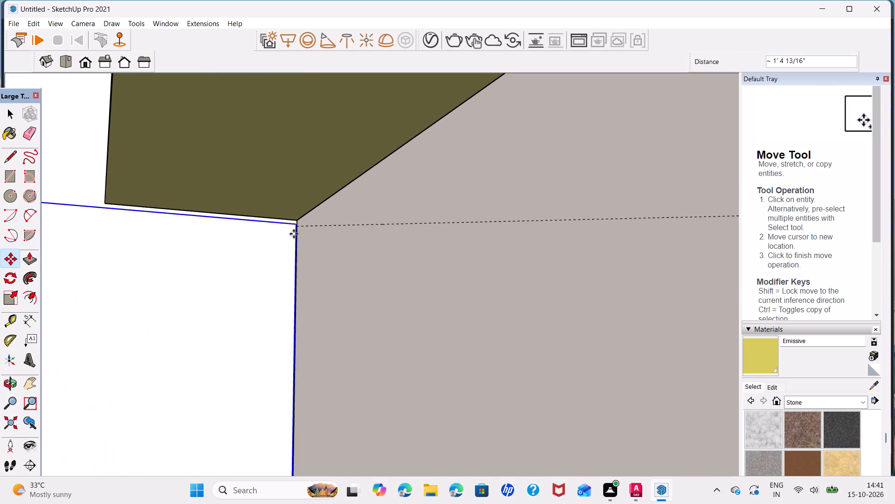
middle_click_drag(283, 263, 563, 314)
scroll(391, 205, "down", 8)
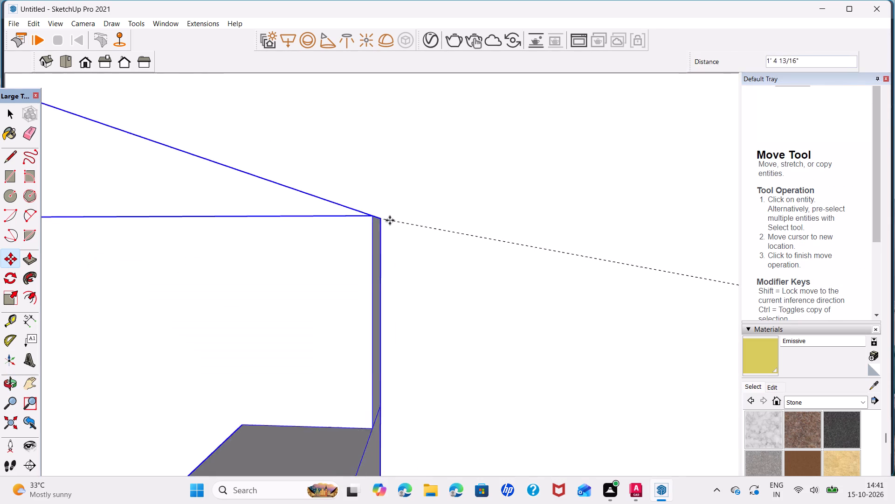
scroll(451, 203, "down", 7)
left_click(12, 423)
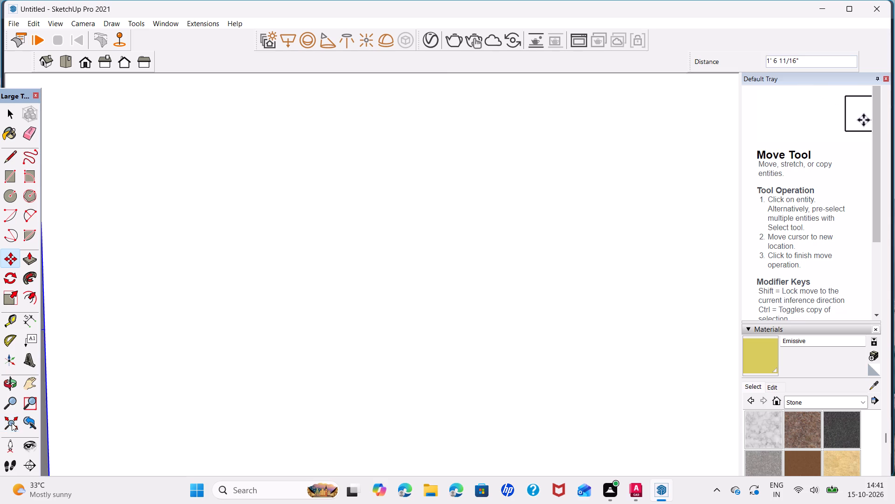
scroll(539, 219, "up", 13)
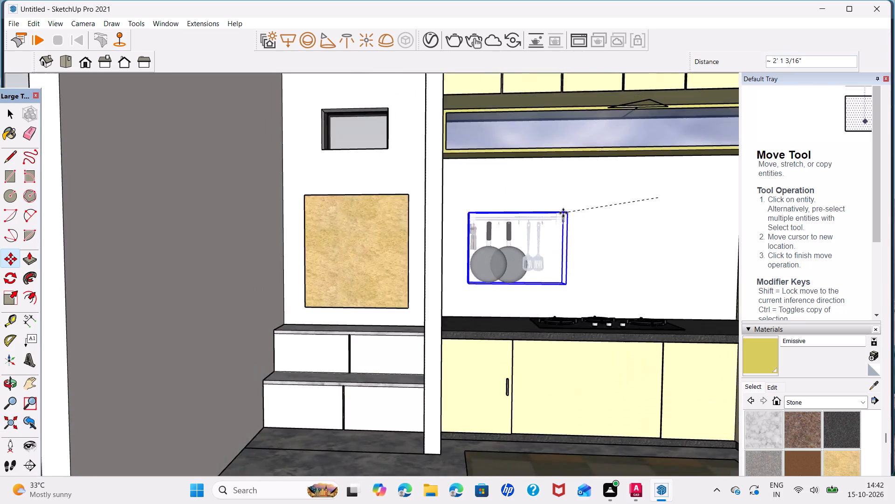
scroll(563, 213, "up", 9)
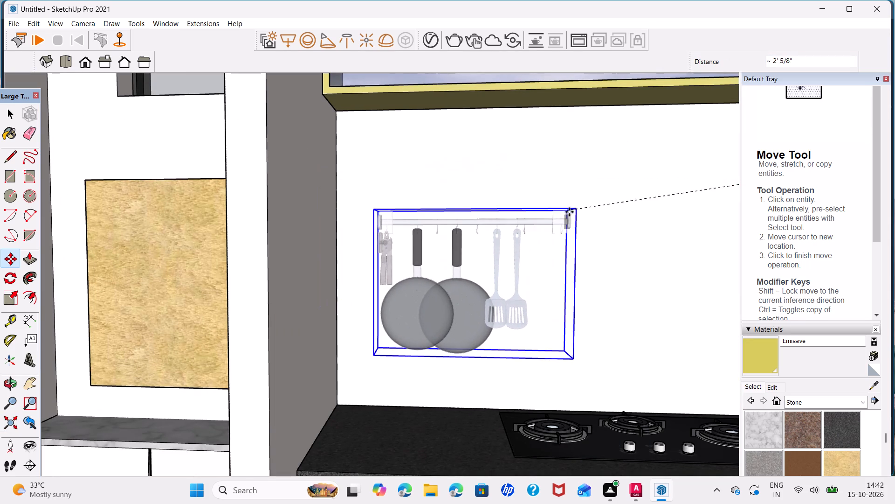
left_click(581, 180)
Move the pan holder rod down the back wall to the countertop corner beside the stove.
scroll(628, 179, "up", 1)
middle_click_drag(628, 179, 523, 212)
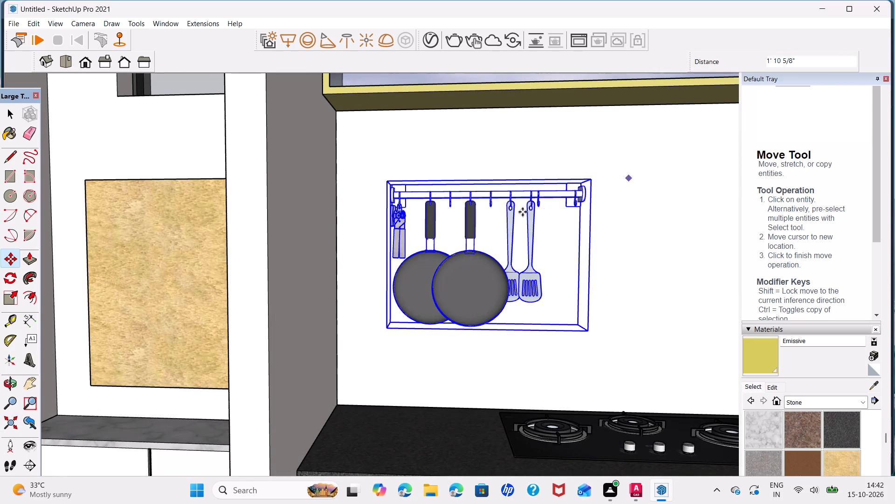
middle_click_drag(523, 212, 406, 223)
left_click(445, 215)
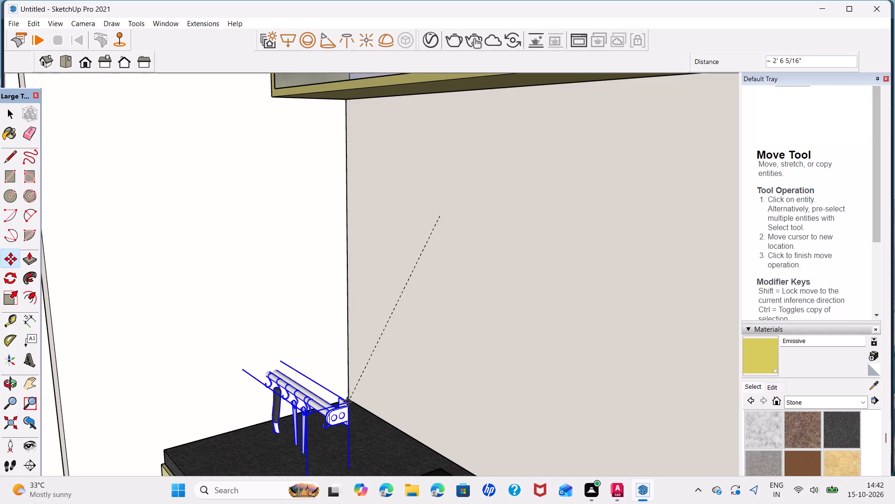
scroll(349, 398, "up", 15)
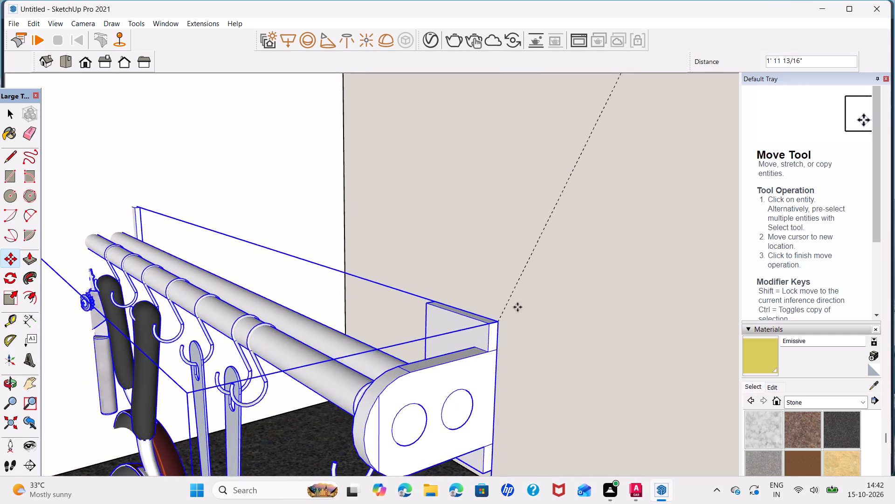
left_click(540, 285)
Move the pan holder rod about 2' 5" up from the countertop to hang beneath the open shelf above the stove.
scroll(444, 252, "down", 8)
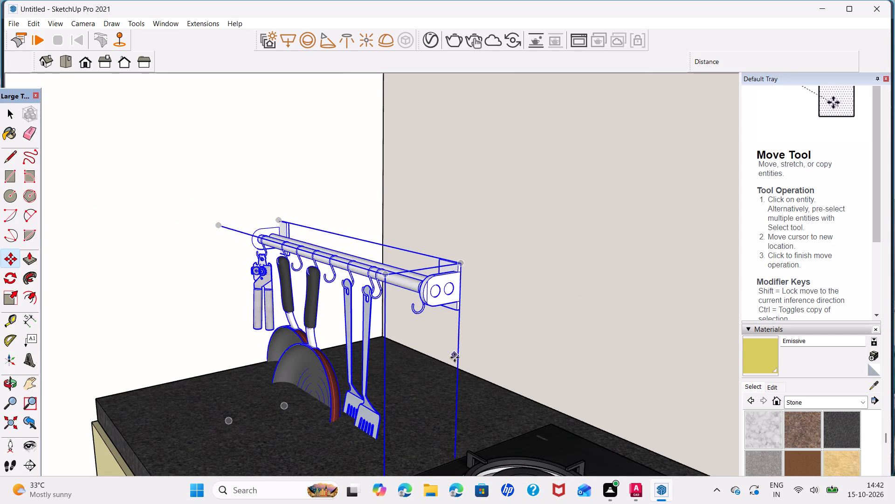
middle_click_drag(437, 357, 301, 227)
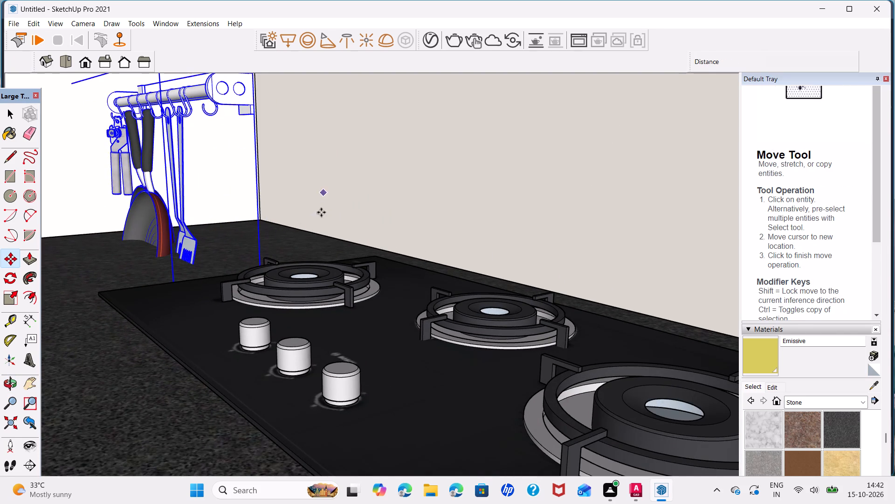
middle_click_drag(321, 213, 239, 435, "shift")
left_click(137, 385)
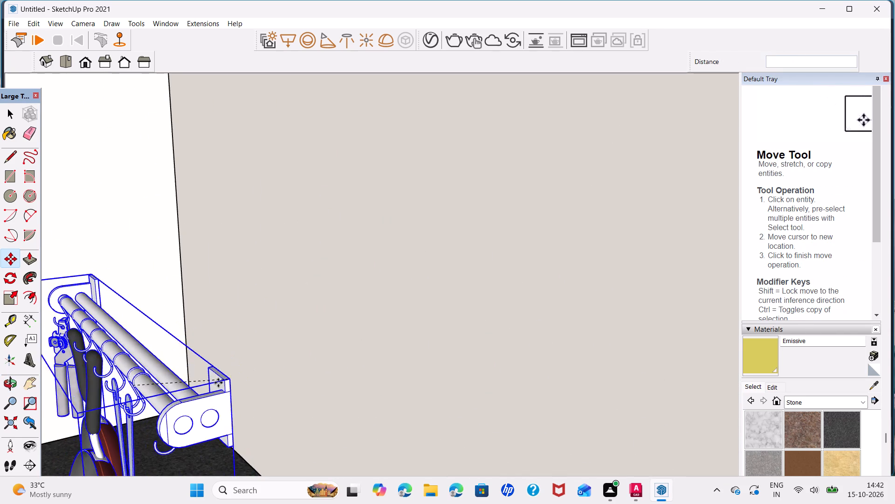
scroll(165, 369, "down", 7)
middle_click_drag(255, 334, 226, 362)
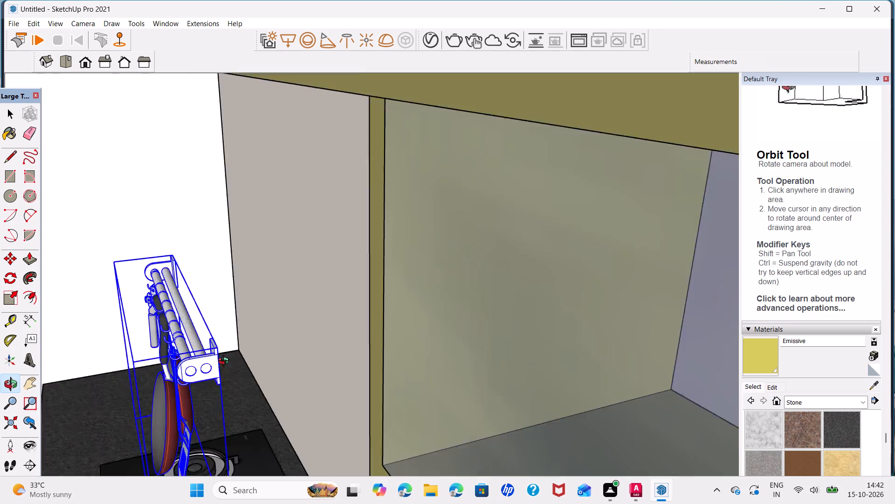
middle_click_drag(226, 362, 650, 316)
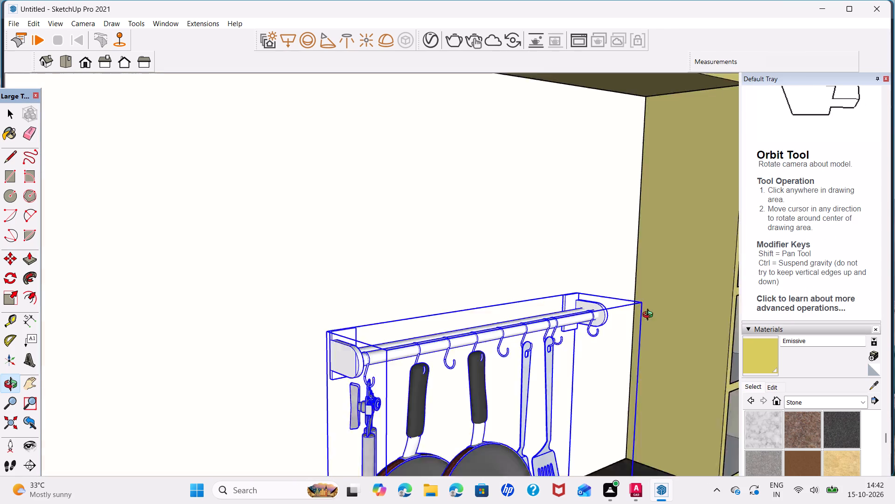
middle_click_drag(650, 316, 613, 312)
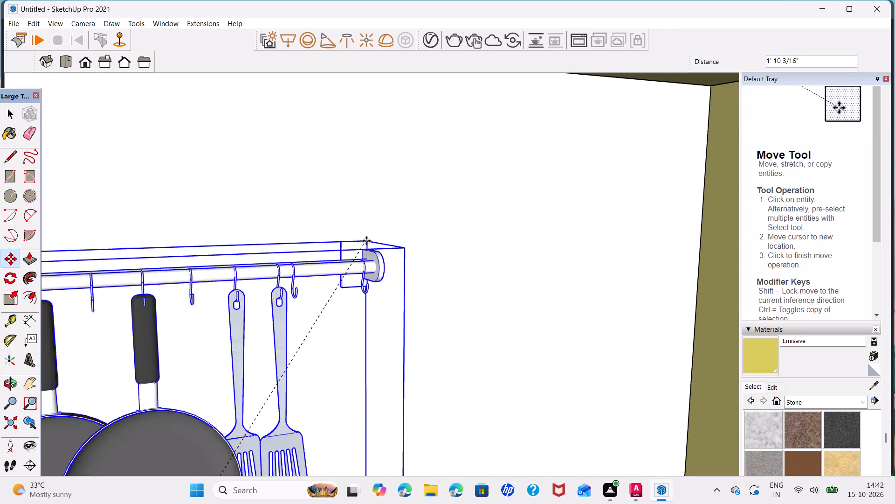
scroll(366, 241, "down", 7)
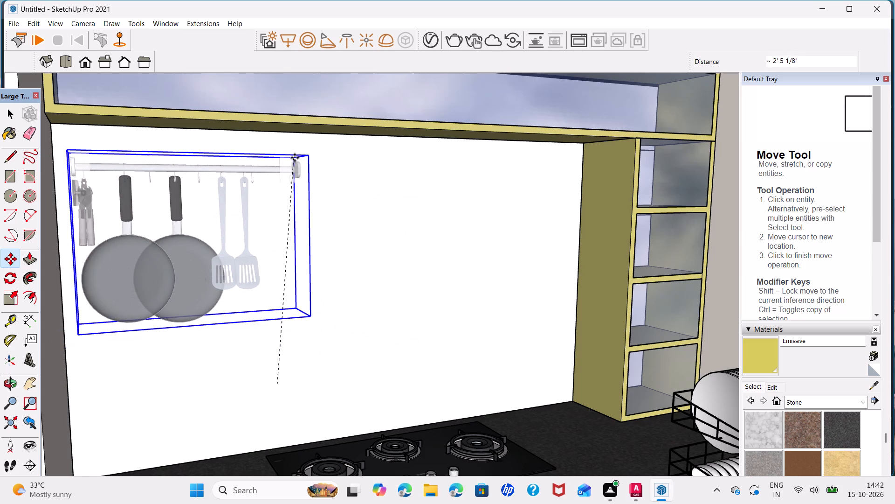
left_click(295, 157)
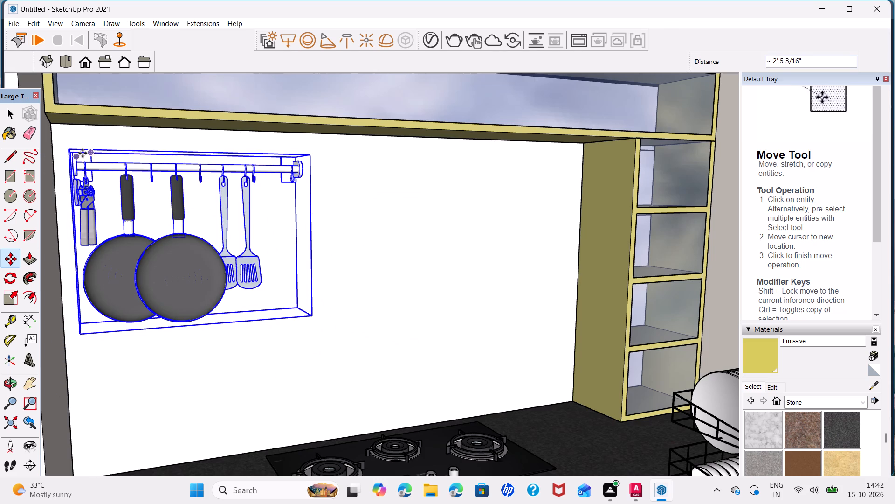
Move the pan holder rod about 6" by its upper corner, down and sideways toward the partition beside the stove.
scroll(83, 153, "up", 6)
scroll(83, 153, "down", 7)
middle_click_drag(101, 152, 164, 180)
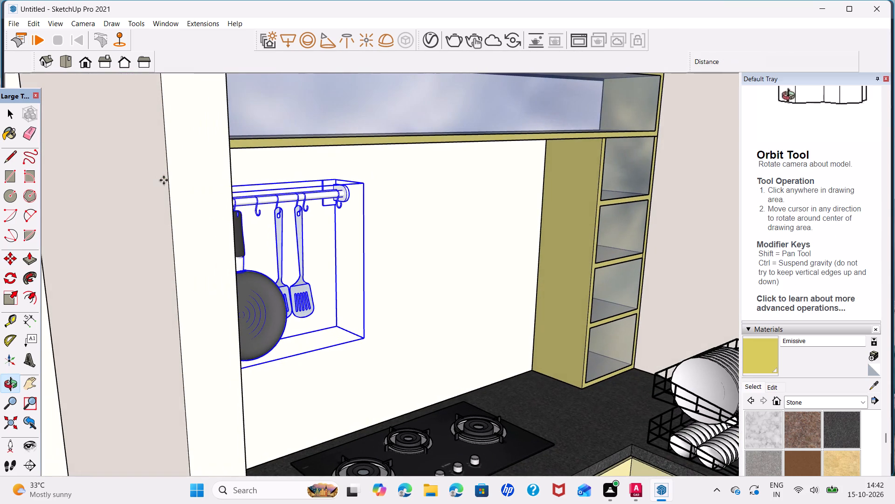
left_click(336, 176)
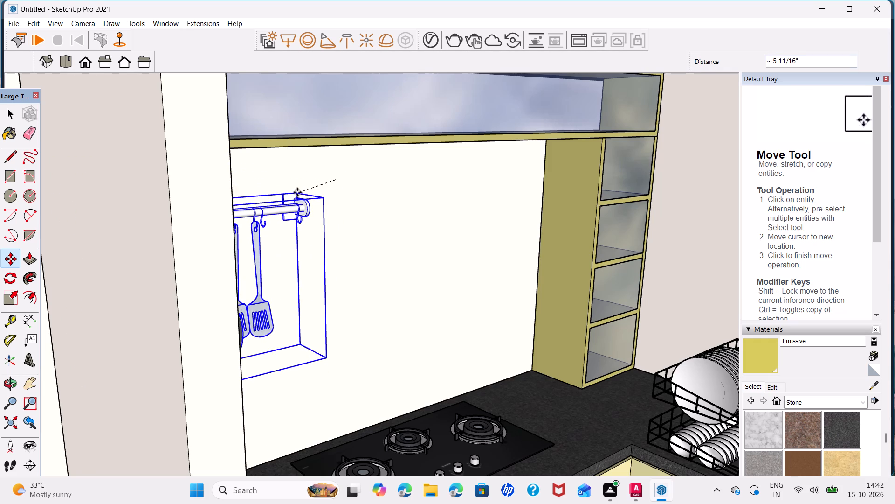
left_click(289, 193)
Lower the pan holder rod about 1 1/2" by the upper corner of the end that projects through the partition.
scroll(321, 224, "down", 5)
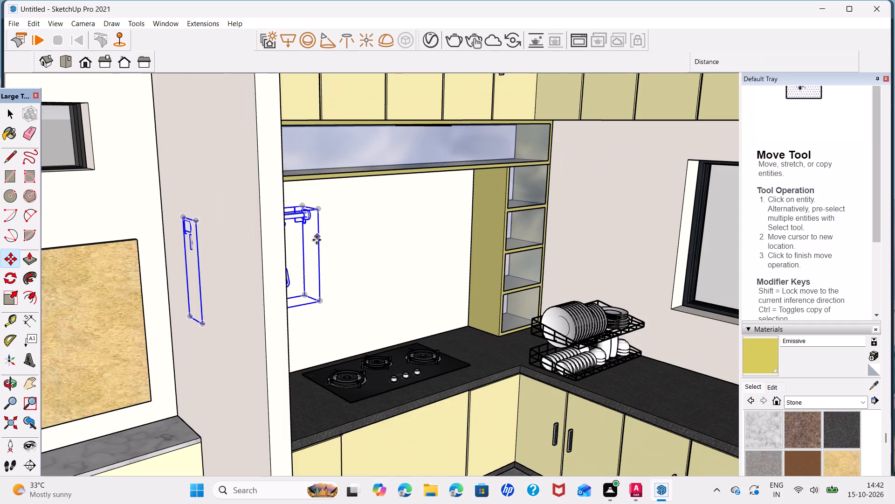
middle_click_drag(317, 240, 316, 232)
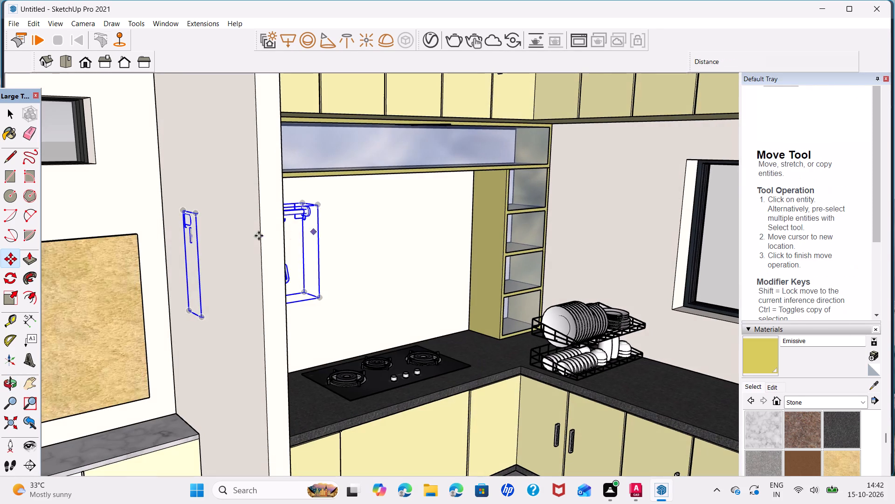
scroll(160, 221, "up", 5)
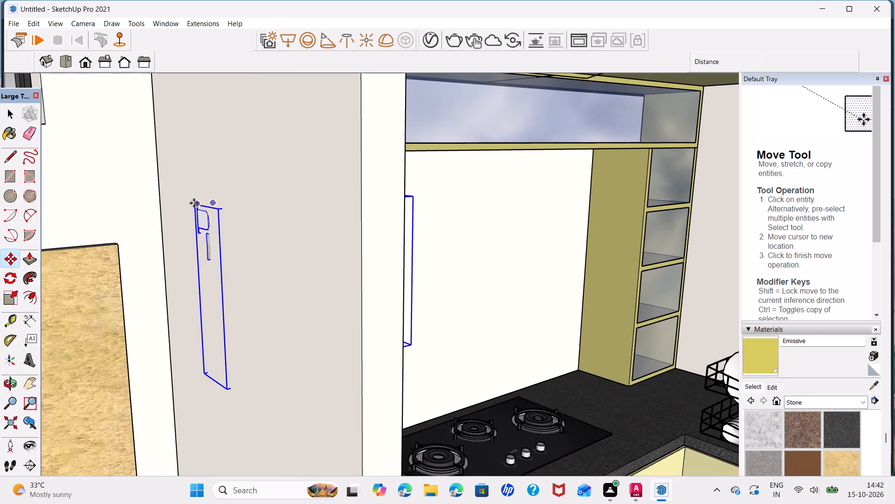
left_click(193, 203)
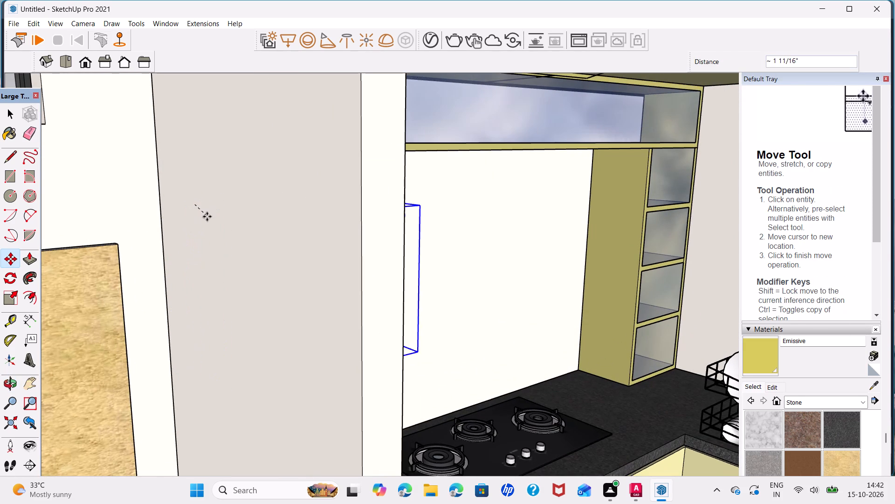
left_click(199, 218)
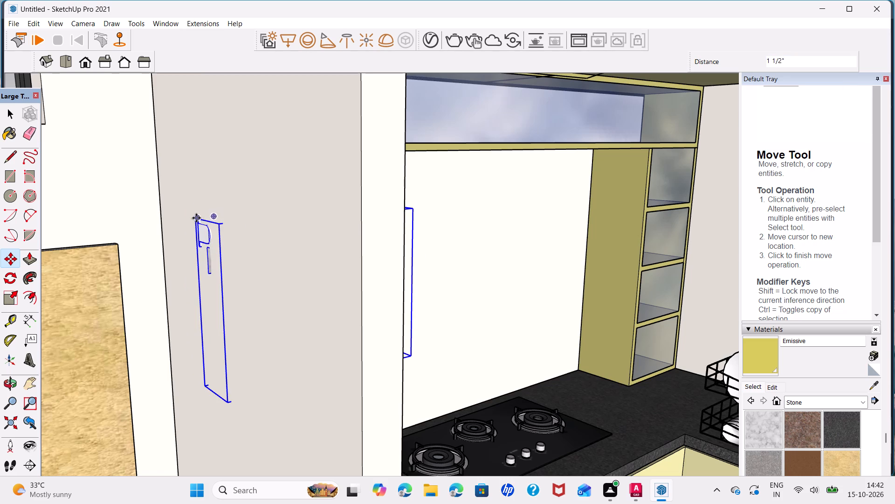
Move the pan holder rod about 5 5/8" along the green axis, bringing its upper corner toward the back wall.
left_click(193, 218)
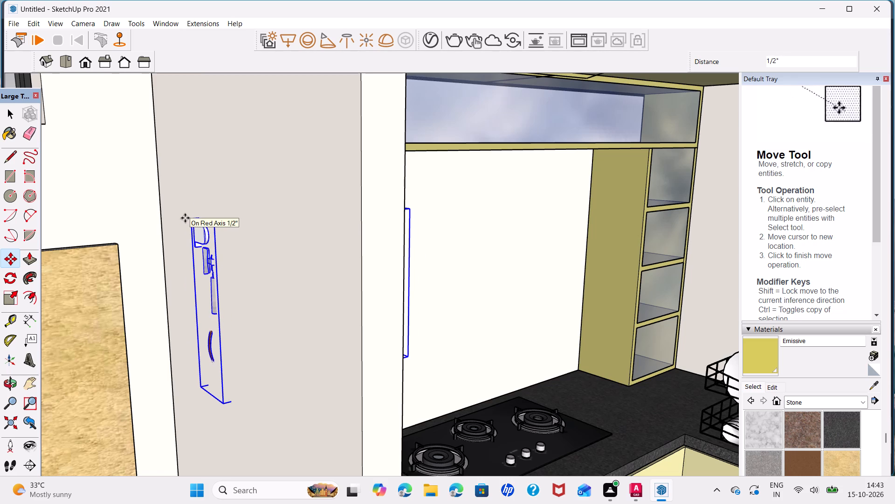
key("Up")
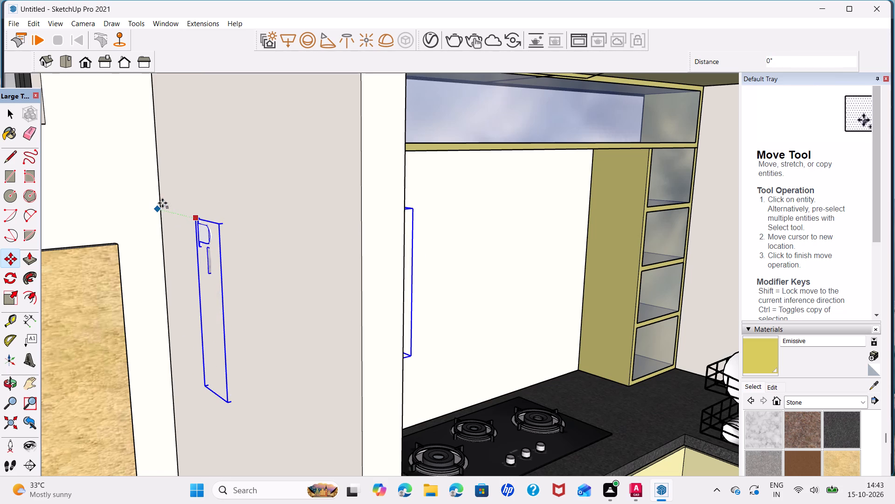
left_click(156, 205)
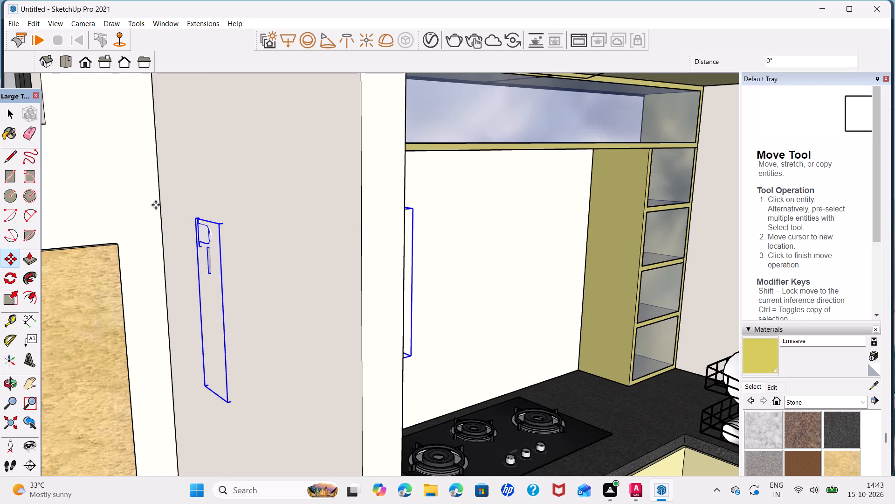
left_click(195, 220)
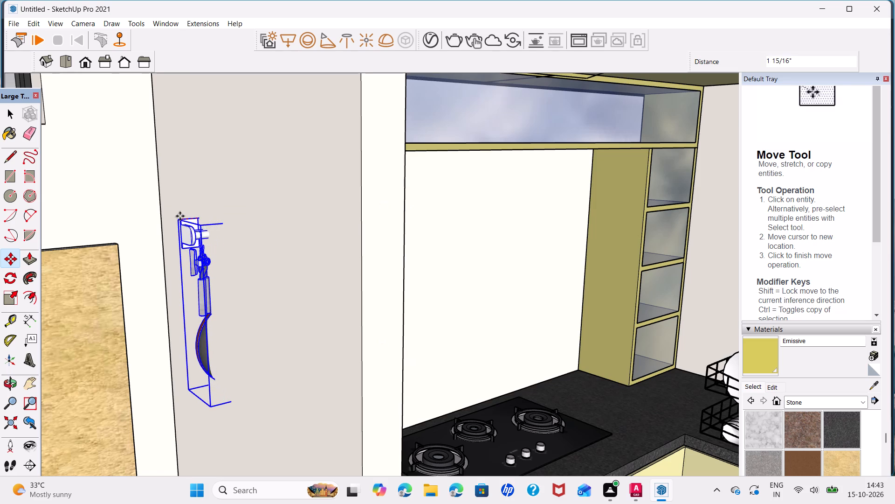
key("Left")
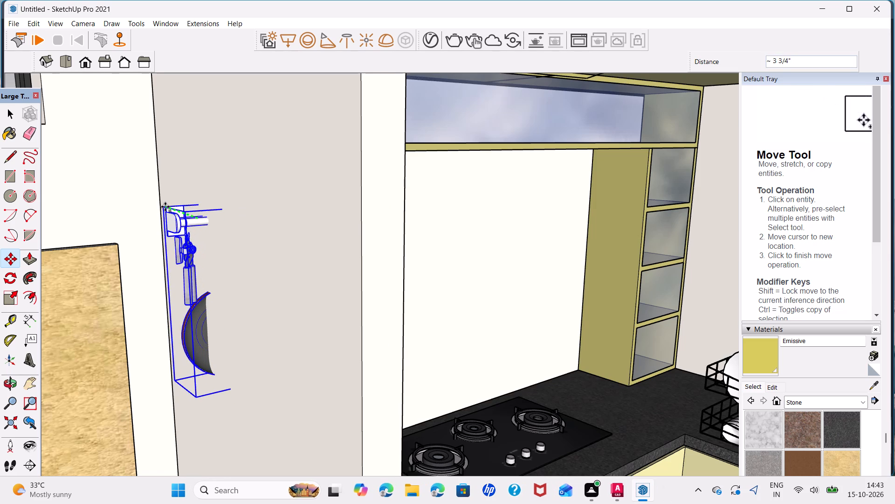
middle_click_drag(217, 275, 255, 263)
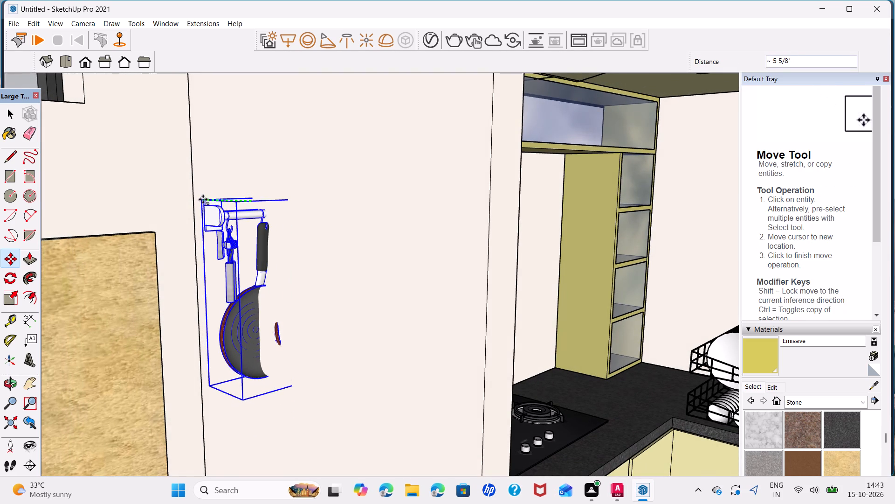
left_click(201, 197)
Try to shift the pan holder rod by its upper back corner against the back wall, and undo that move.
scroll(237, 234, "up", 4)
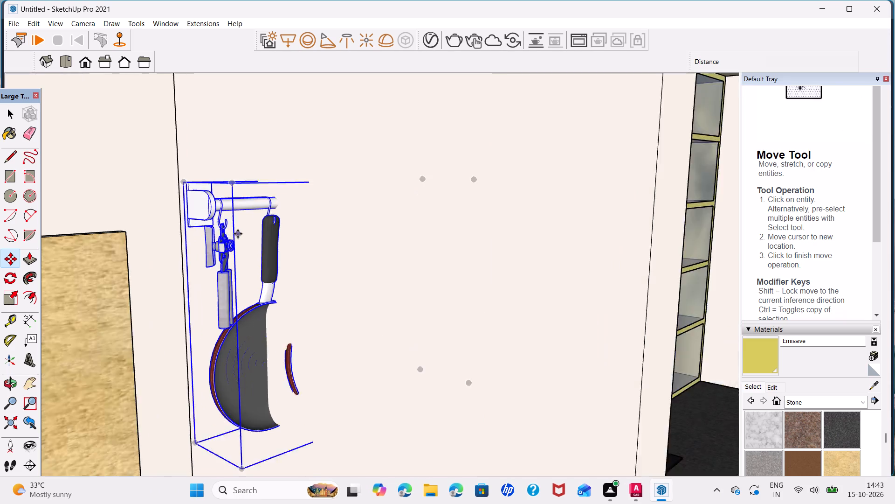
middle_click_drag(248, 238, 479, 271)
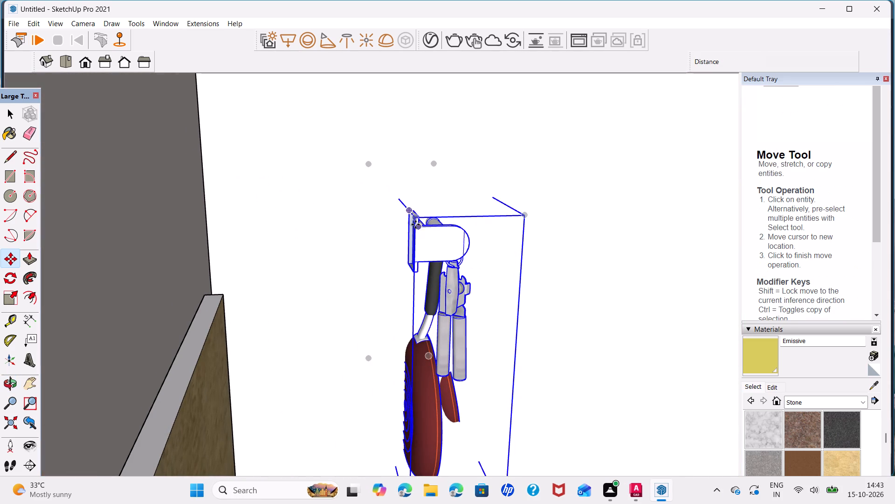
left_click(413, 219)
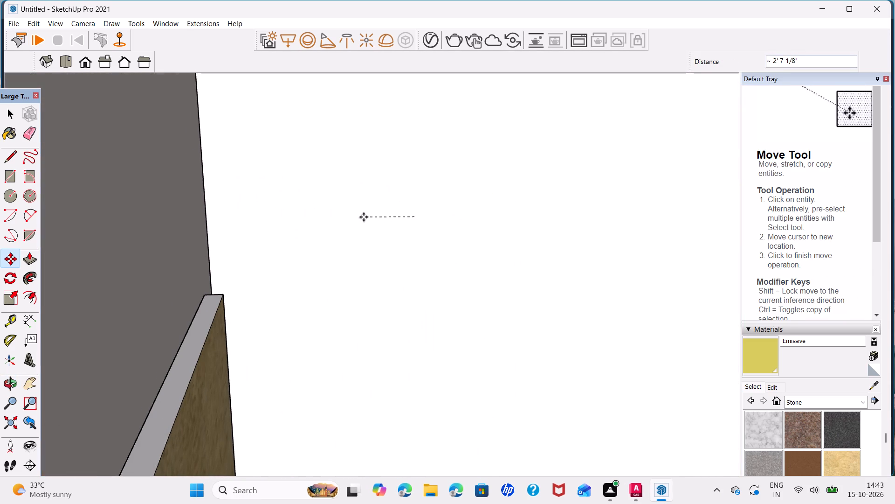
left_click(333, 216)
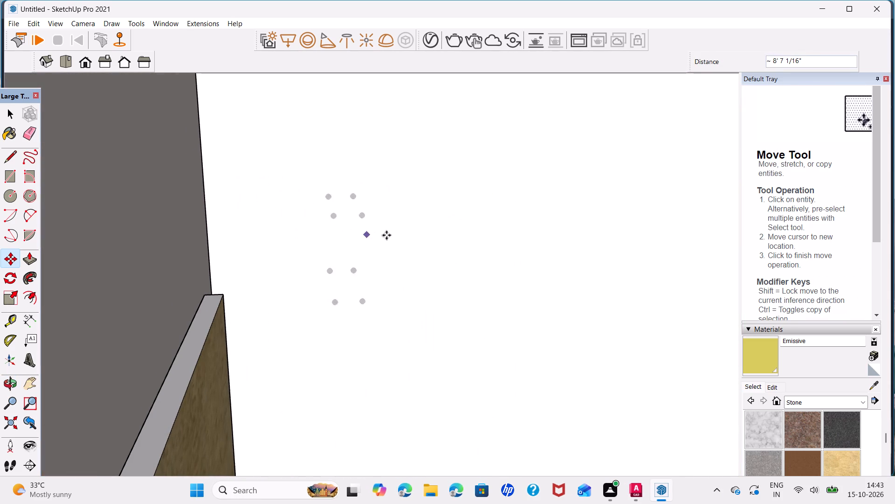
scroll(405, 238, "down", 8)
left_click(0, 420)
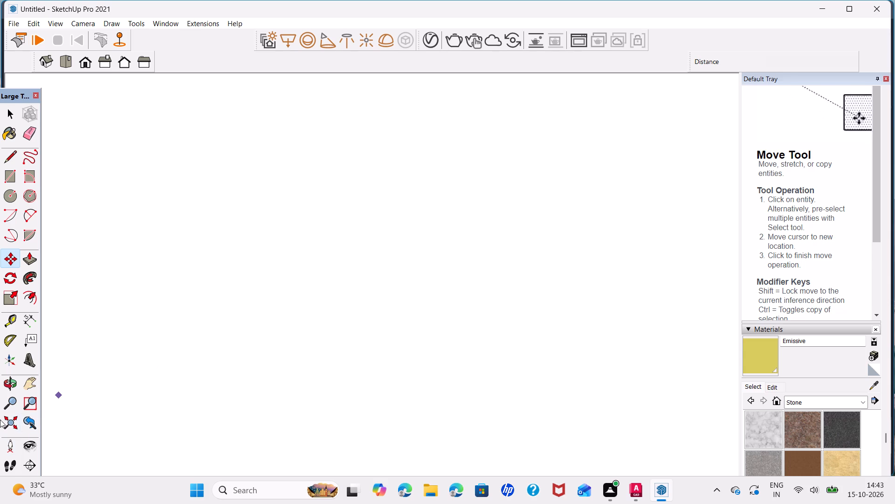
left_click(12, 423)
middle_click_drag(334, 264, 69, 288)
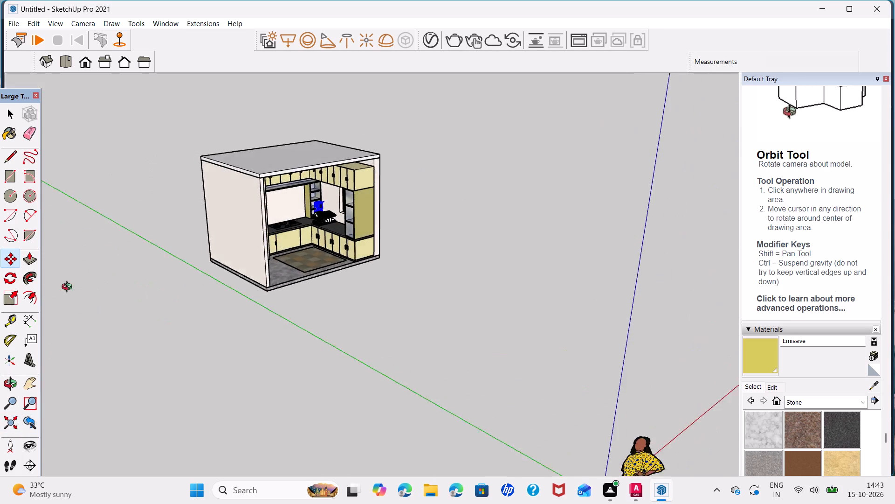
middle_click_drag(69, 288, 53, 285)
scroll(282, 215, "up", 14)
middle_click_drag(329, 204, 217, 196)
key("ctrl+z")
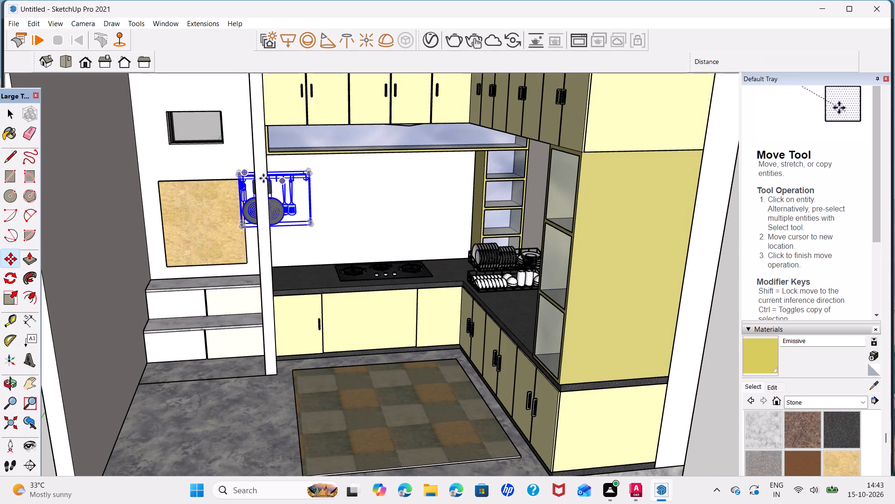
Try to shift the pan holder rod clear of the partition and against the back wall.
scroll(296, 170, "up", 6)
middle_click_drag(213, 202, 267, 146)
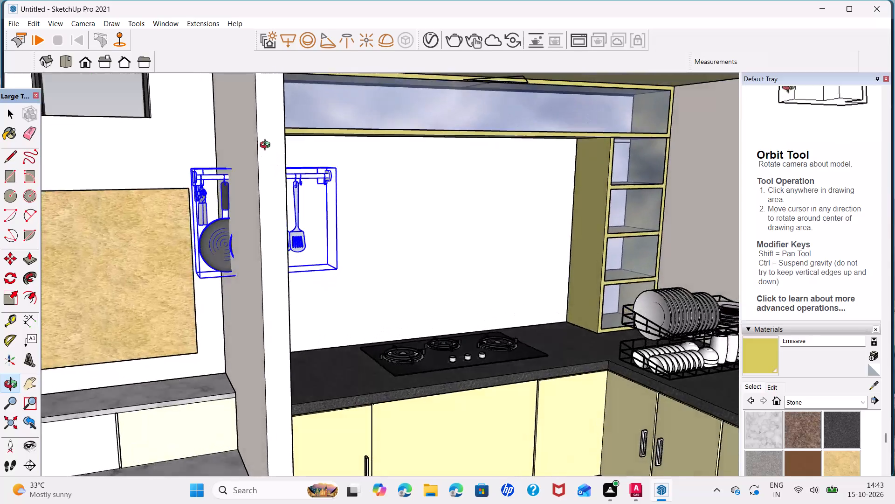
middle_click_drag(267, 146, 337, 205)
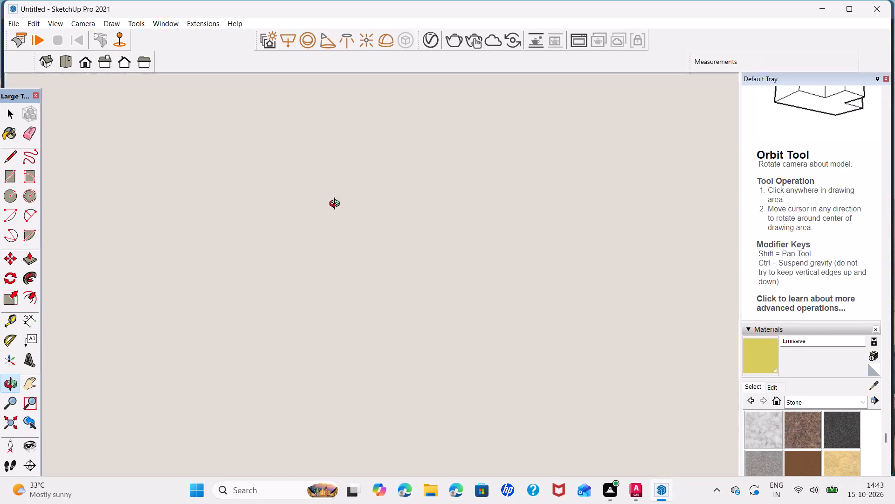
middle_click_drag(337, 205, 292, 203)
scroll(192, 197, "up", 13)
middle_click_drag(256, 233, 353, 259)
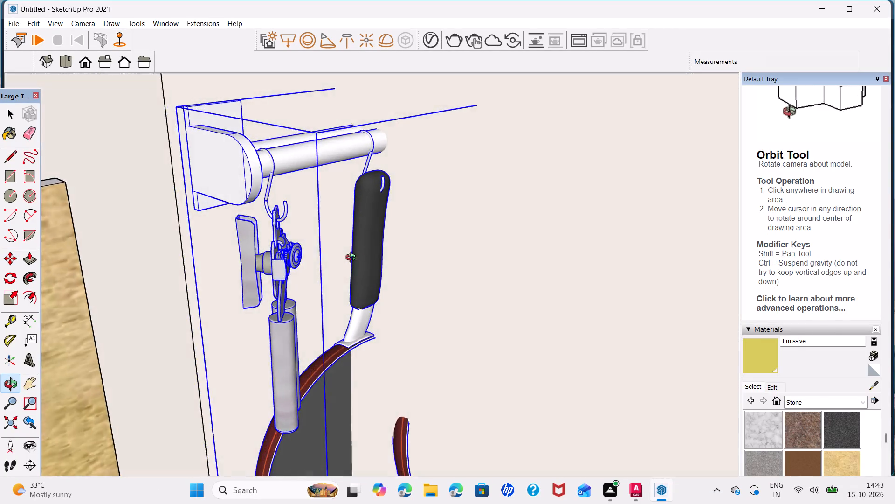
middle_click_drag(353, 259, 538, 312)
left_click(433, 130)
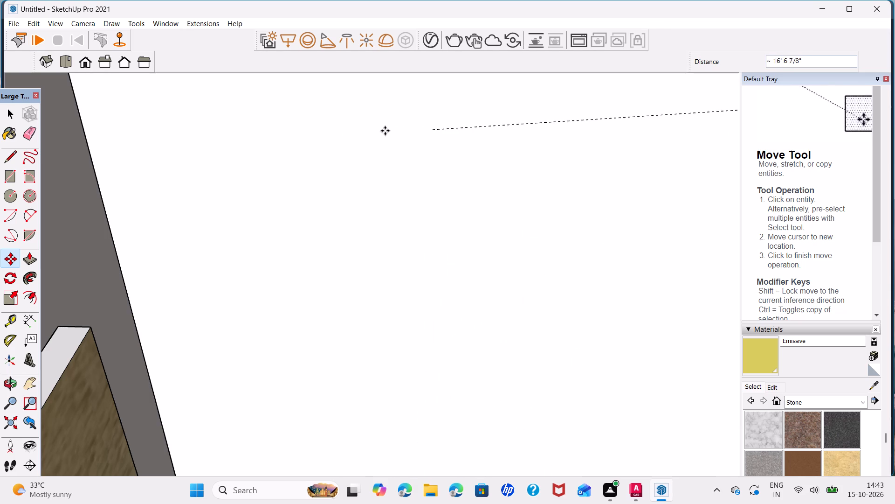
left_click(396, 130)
Move the pan holder rod about 6' 4 1/8" from the counter corner beside the dish rack to the back wall above the stove.
scroll(505, 165, "down", 13)
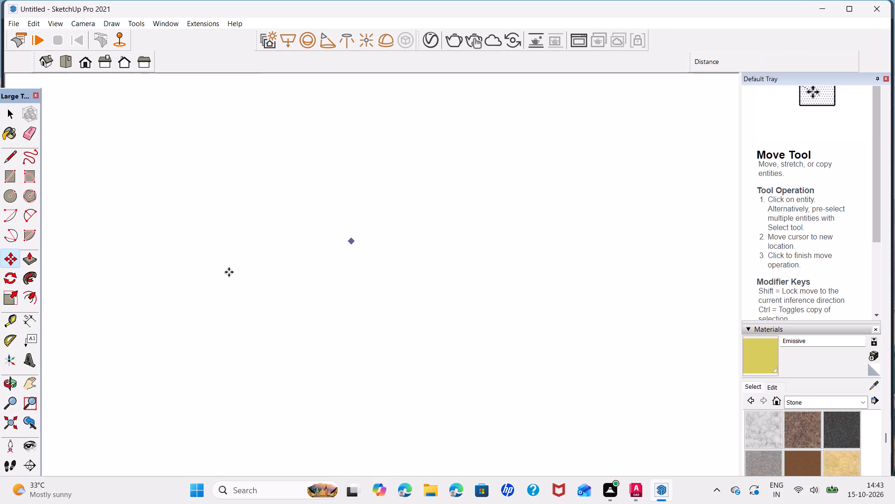
left_click(12, 417)
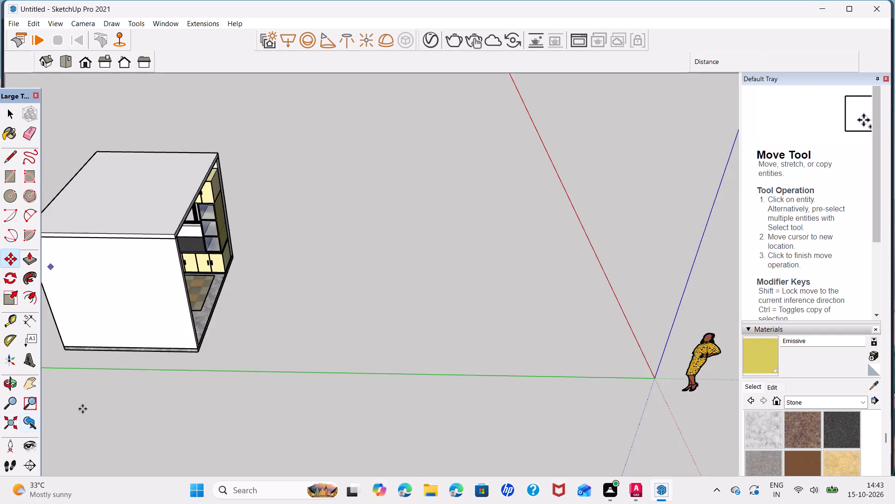
scroll(321, 249, "down", 4)
middle_click_drag(332, 227, 21, 168)
scroll(337, 210, "up", 5)
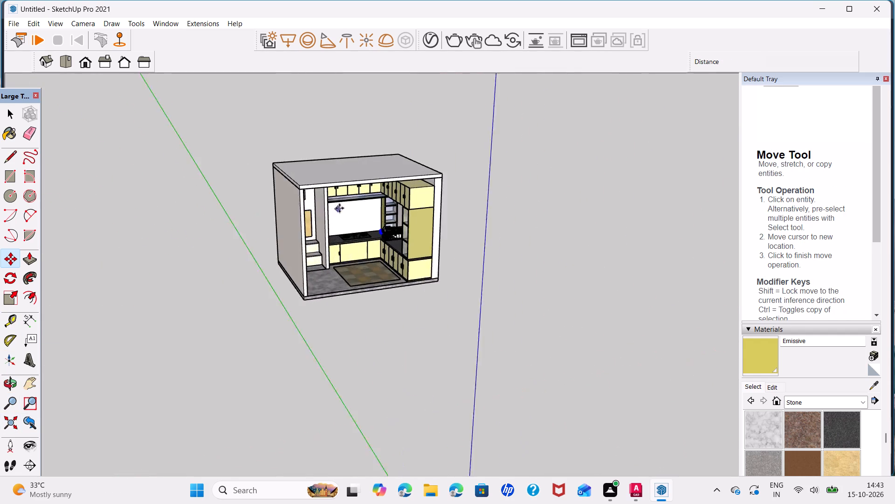
scroll(339, 208, "up", 16)
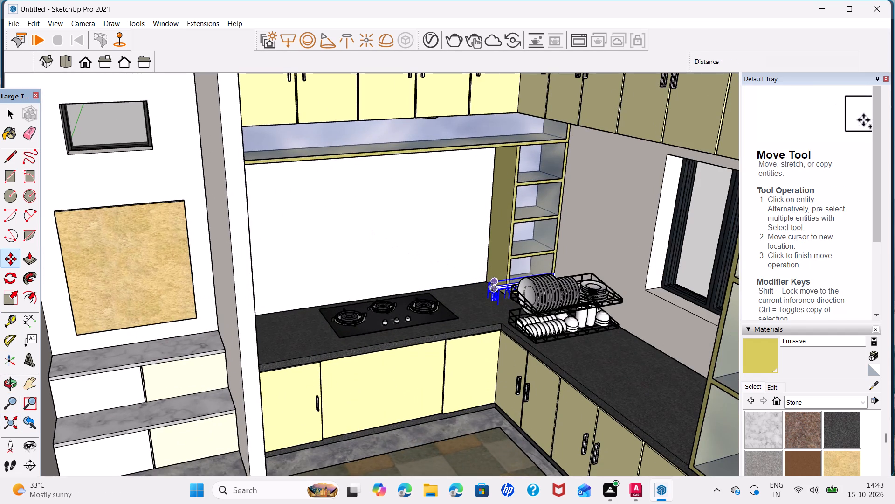
left_click(486, 281)
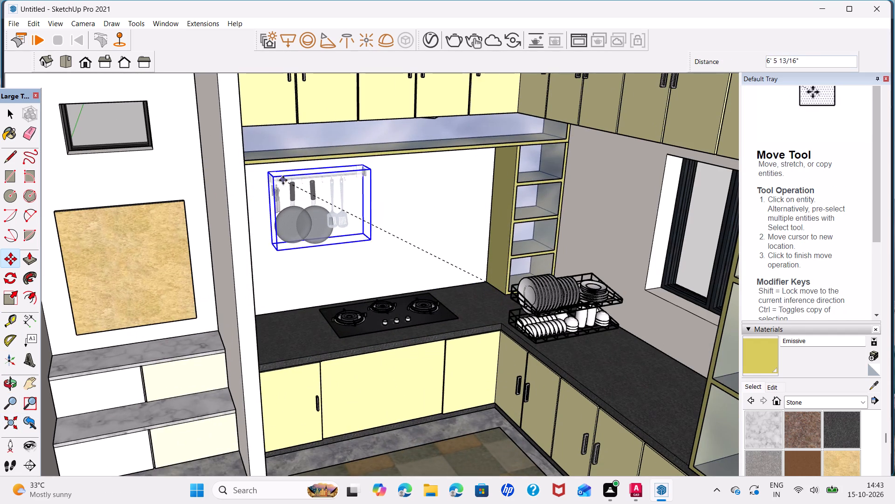
scroll(265, 180, "up", 7)
left_click(303, 188)
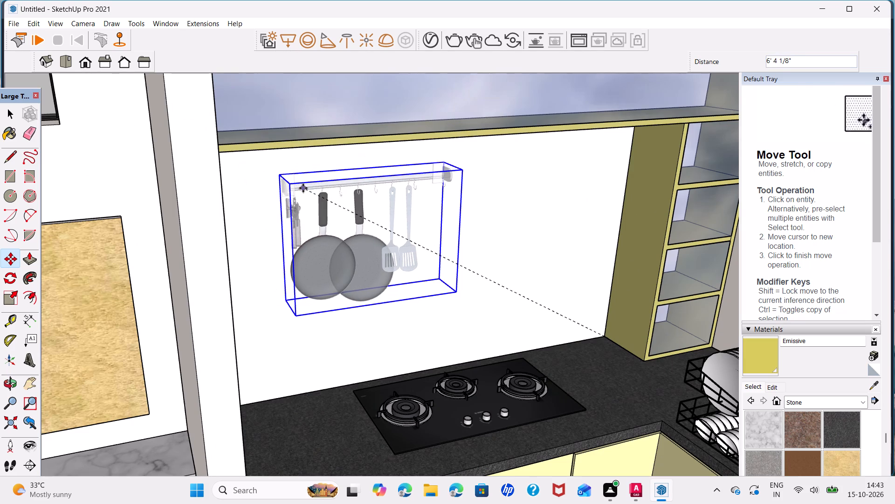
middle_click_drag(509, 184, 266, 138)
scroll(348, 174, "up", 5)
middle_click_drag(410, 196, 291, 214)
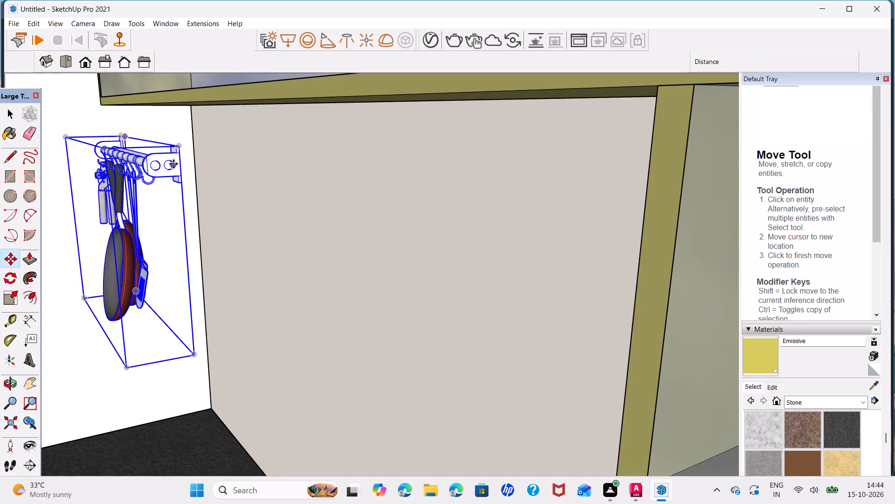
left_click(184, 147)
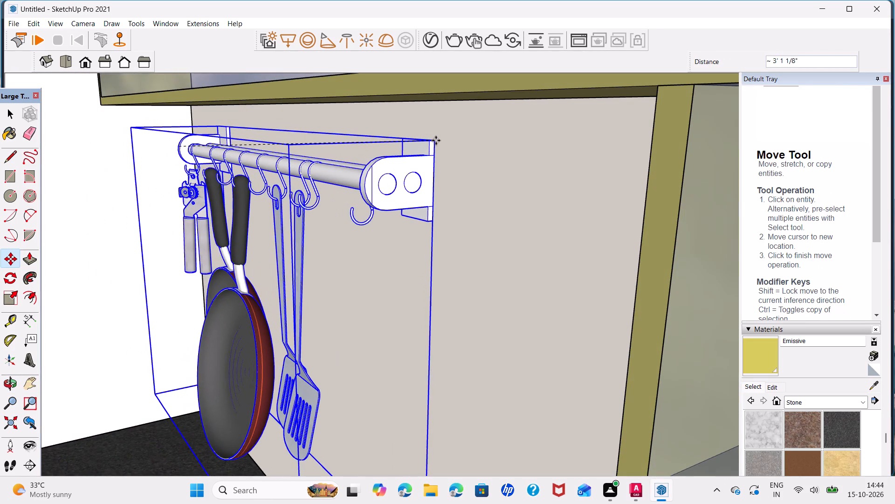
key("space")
Examine the pan holder's placement on the back wall above the stove from the open front of the kitchen.
scroll(591, 211, "down", 6)
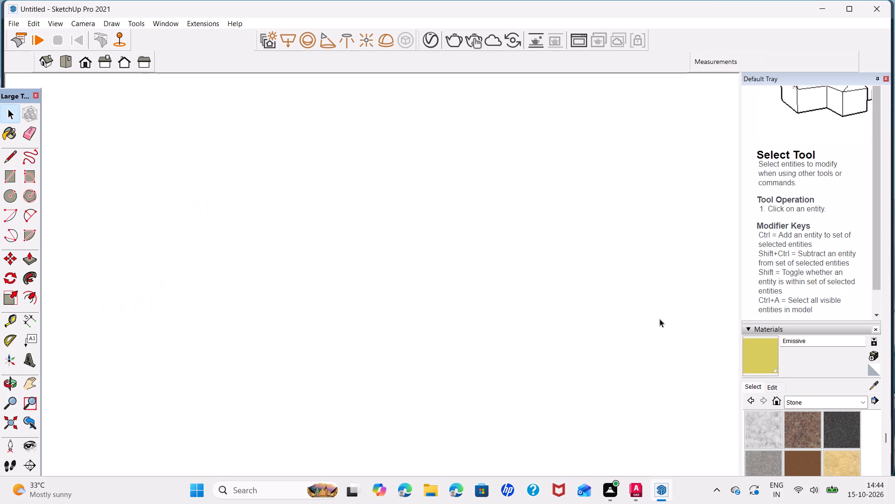
left_click(8, 429)
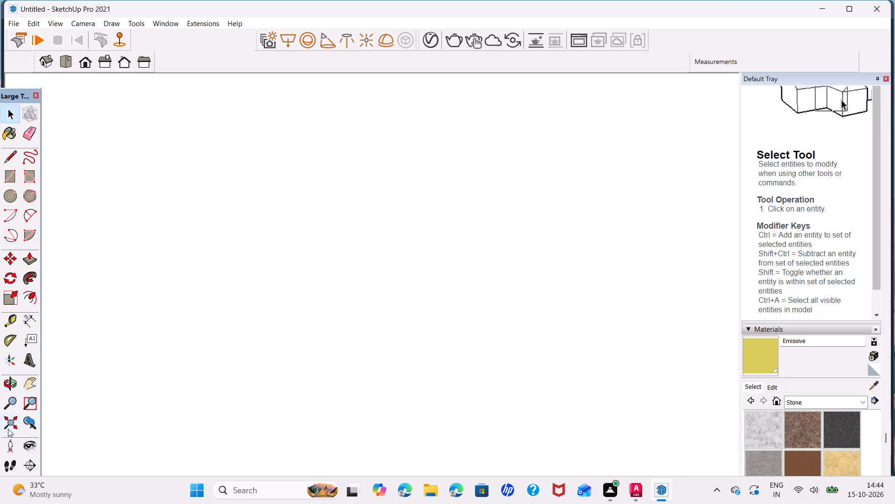
scroll(540, 238, "up", 6)
middle_click_drag(551, 260, 809, 222)
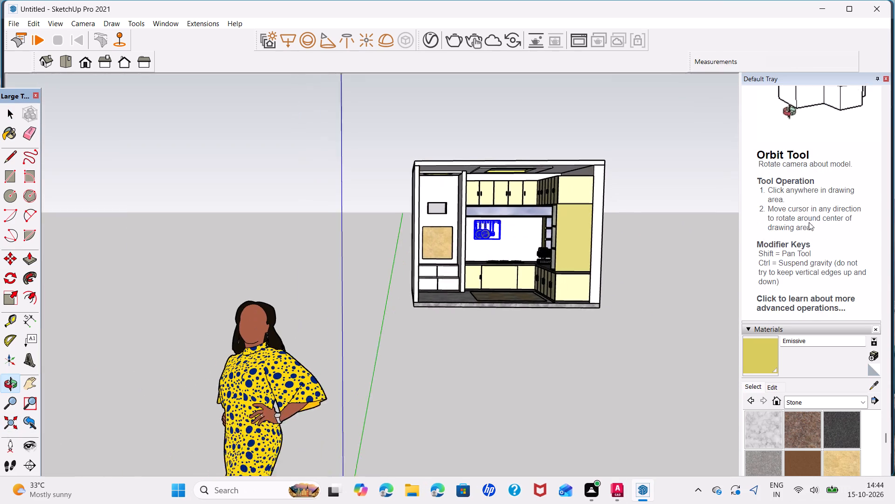
scroll(463, 223, "up", 5)
middle_click_drag(524, 231, 382, 265)
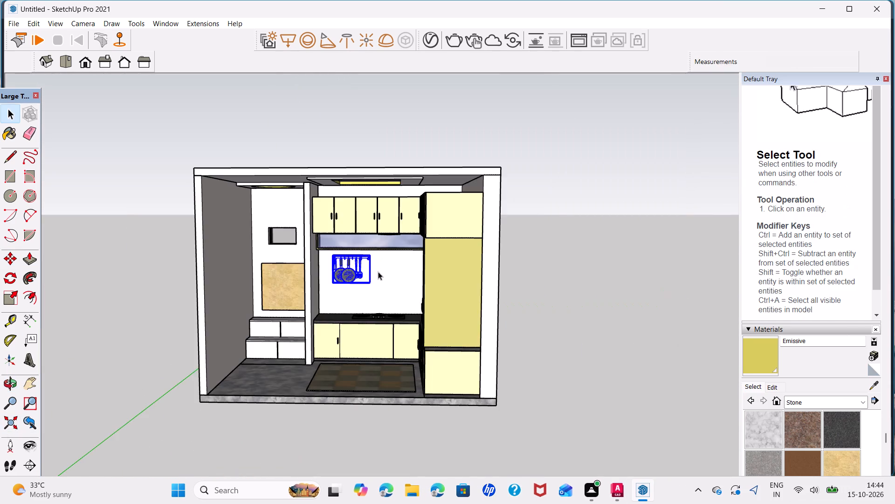
scroll(378, 272, "up", 4)
middle_click_drag(392, 291, 418, 228)
scroll(418, 228, "down", 3)
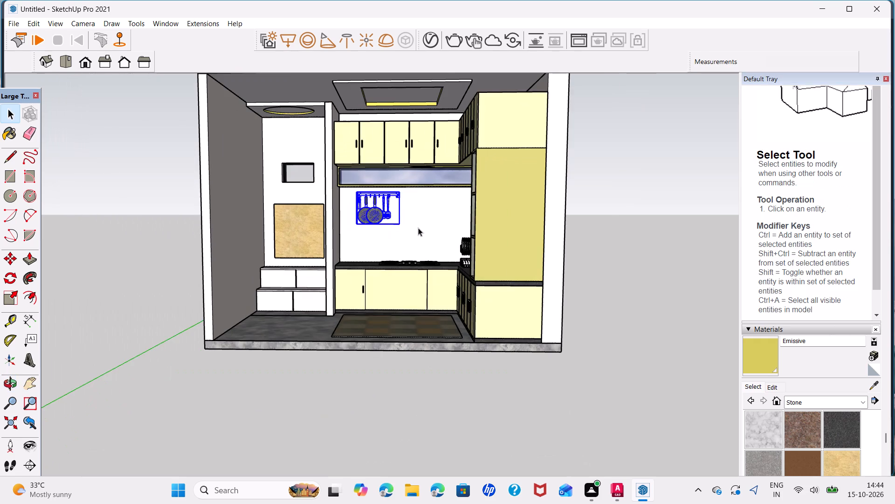
middle_click_drag(414, 223, 416, 281)
scroll(416, 281, "up", 3)
middle_click_drag(430, 273, 432, 274)
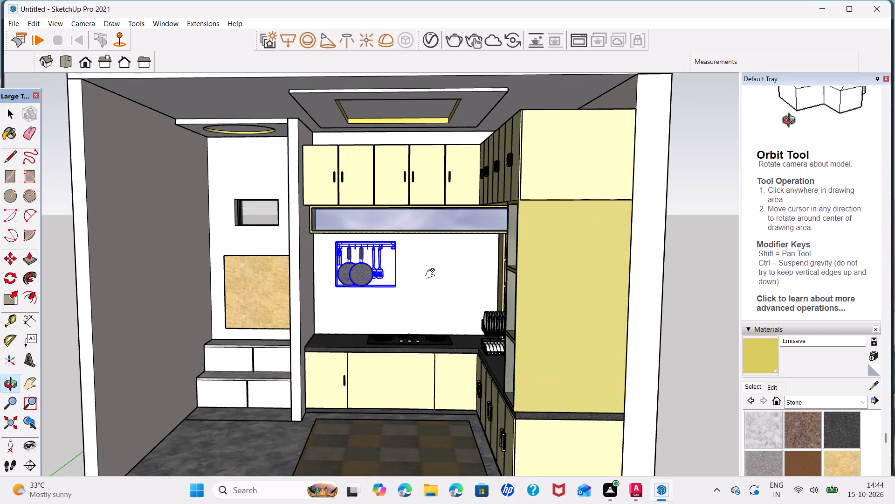
middle_click_drag(432, 274, 438, 279)
scroll(438, 279, "down", 2)
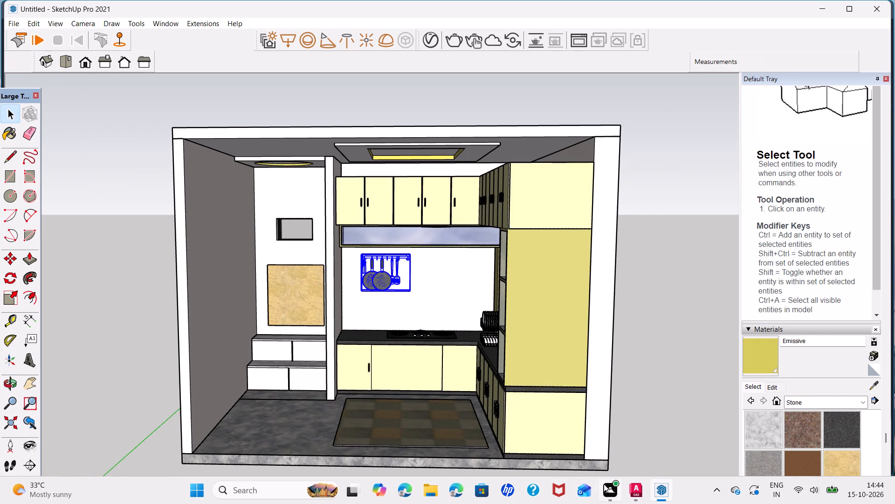
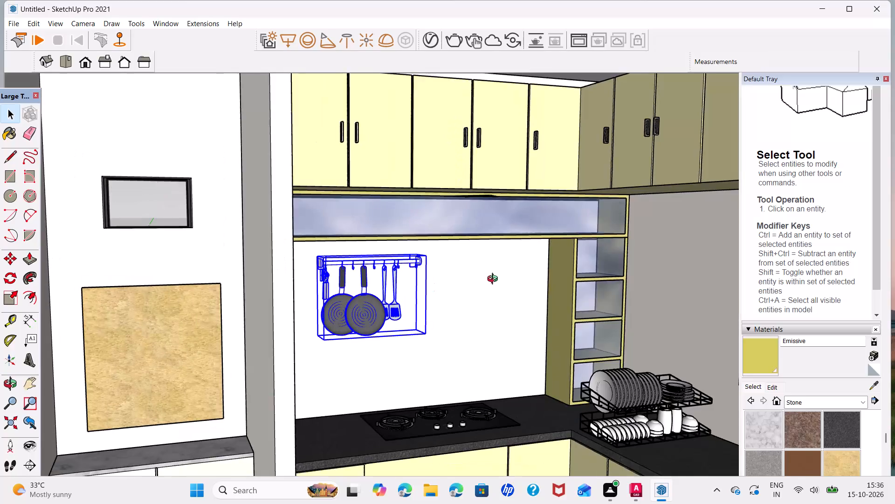
Move the pan holder by its upper back corner about 8 1/2" to the wall corner beneath the long open shelf.
scroll(314, 256, "up", 6)
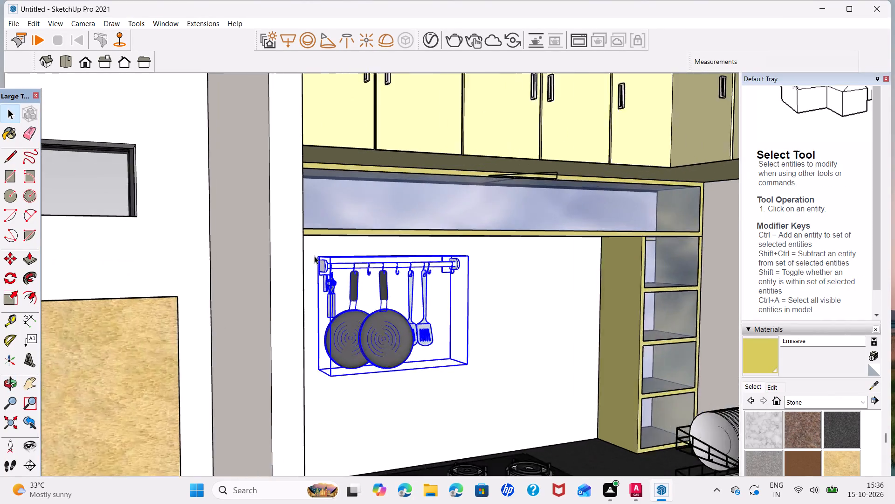
scroll(314, 257, "up", 14)
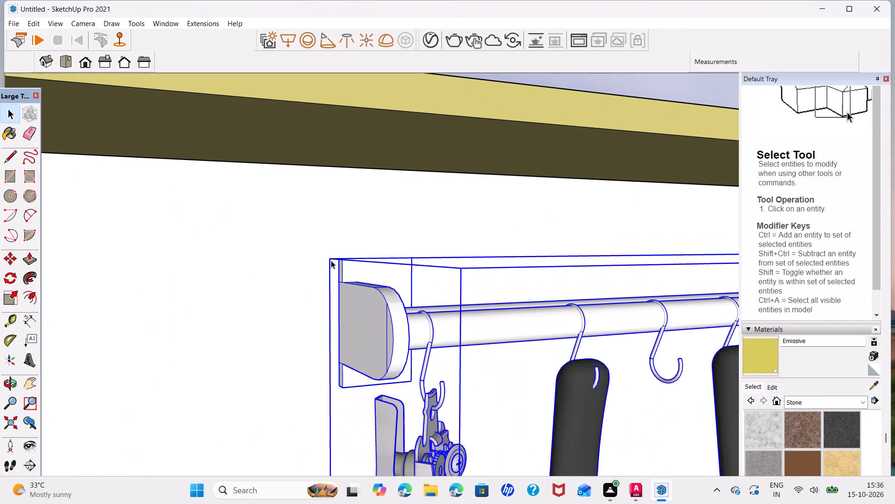
key("m")
left_click(329, 260)
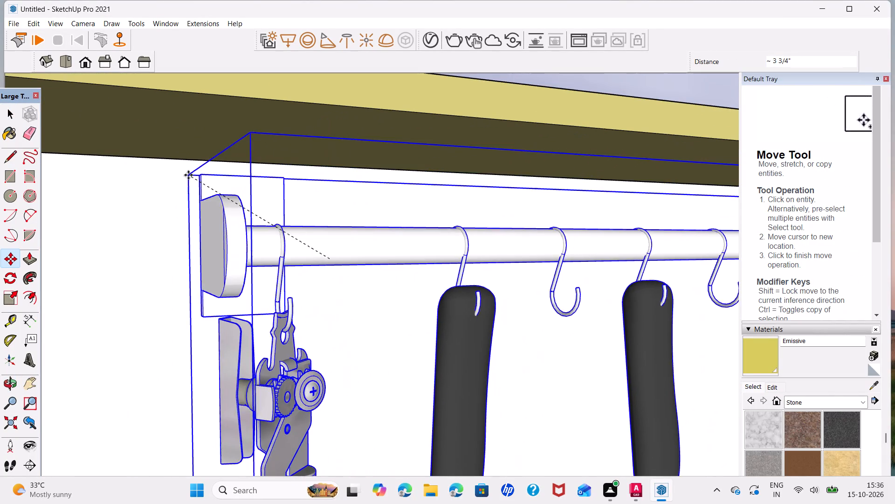
scroll(188, 175, "down", 7)
middle_click_drag(241, 255, 160, 255)
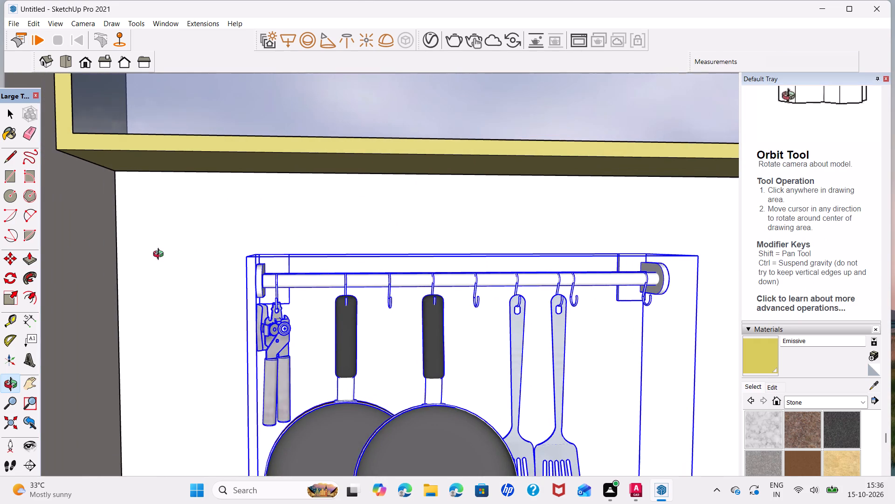
middle_click_drag(160, 255, 160, 255)
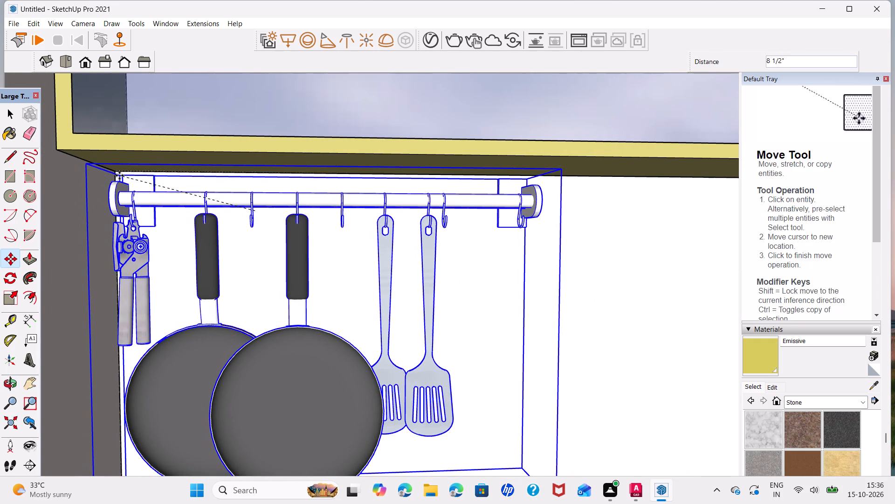
left_click(119, 175)
Move the pan holder's upper back corner about 3 5/16" into the corner where the partition, back wall and shelf underside meet.
middle_click_drag(122, 211, 168, 268)
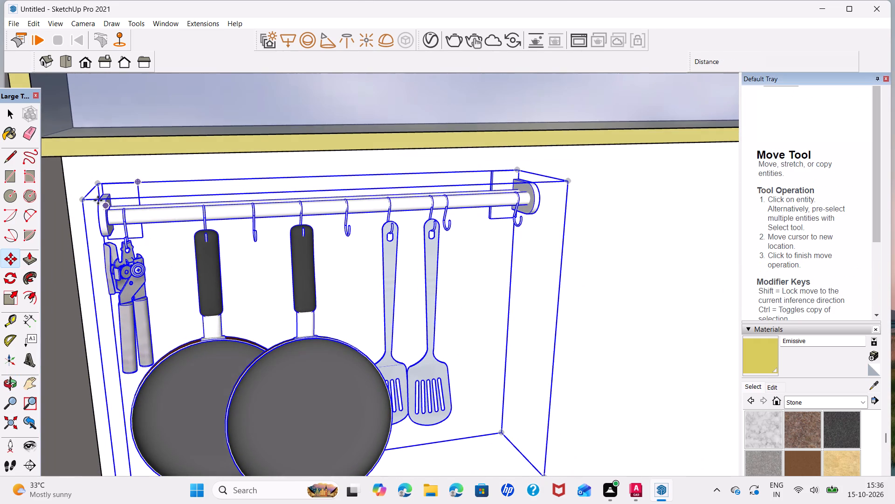
left_click(94, 184)
scroll(55, 165, "down", 8)
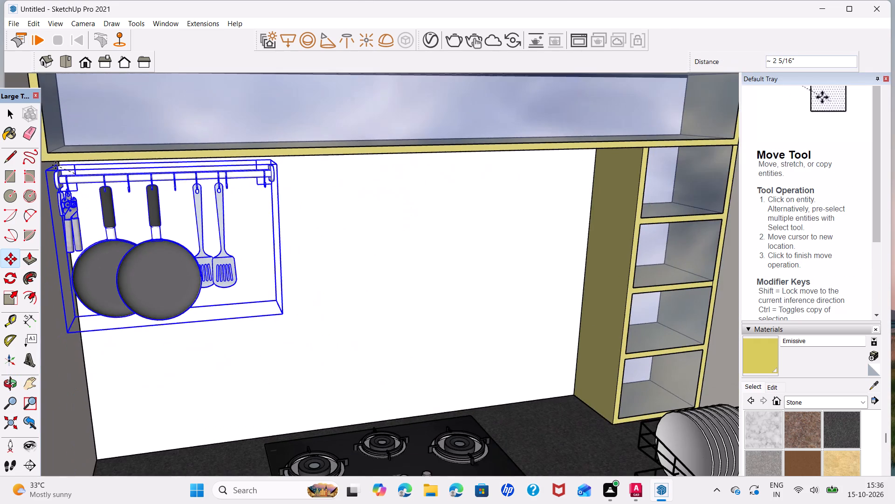
middle_click_drag(62, 170, 192, 197, "shift")
scroll(194, 201, "up", 10)
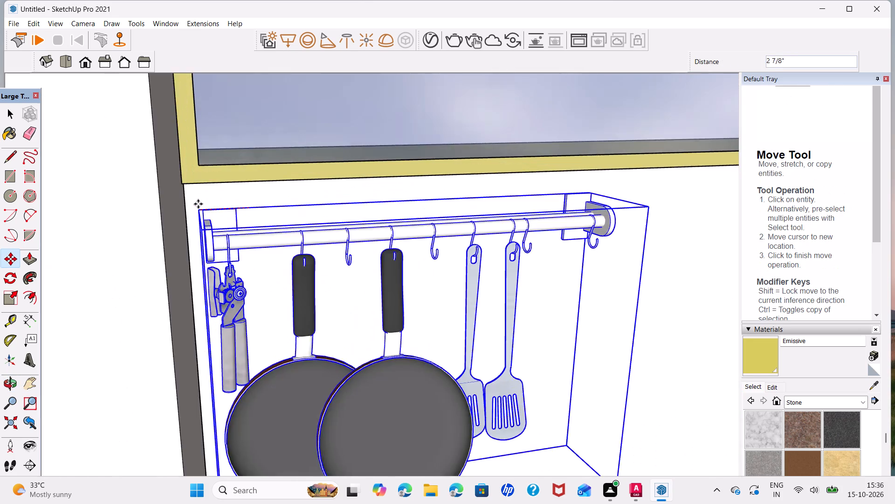
scroll(198, 204, "up", 5)
middle_click_drag(191, 197, 185, 175)
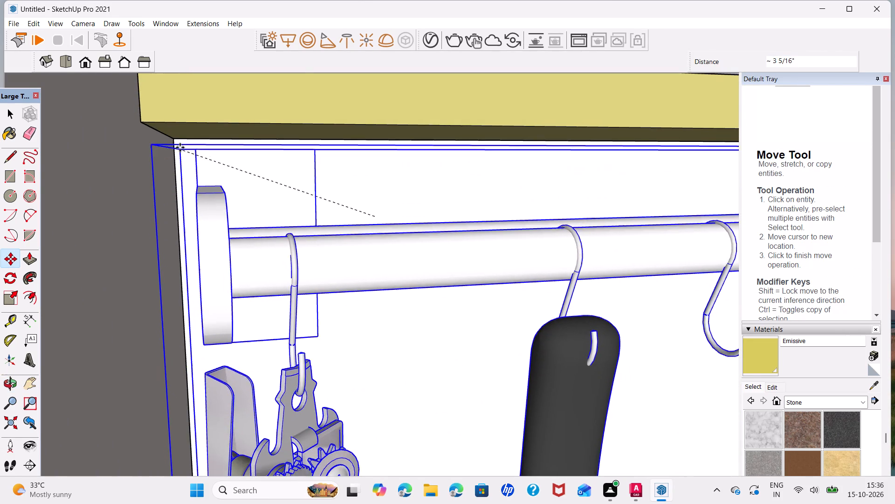
scroll(180, 147, "up", 6)
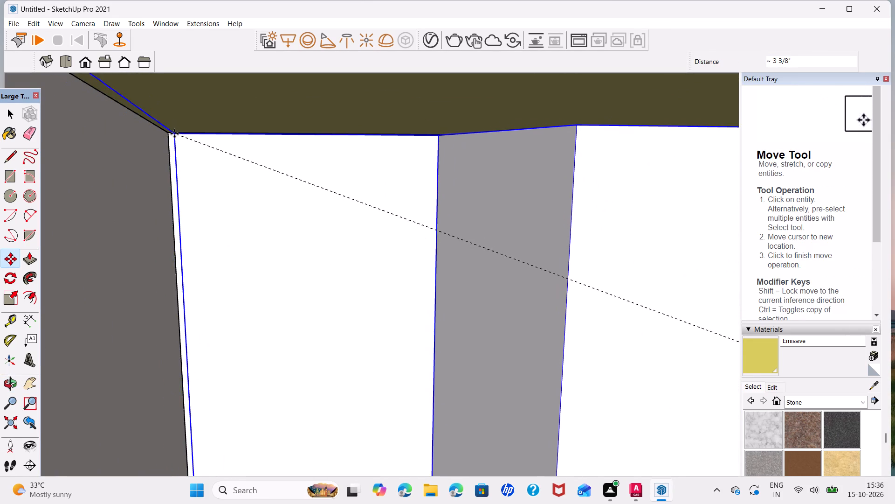
scroll(174, 133, "up", 8)
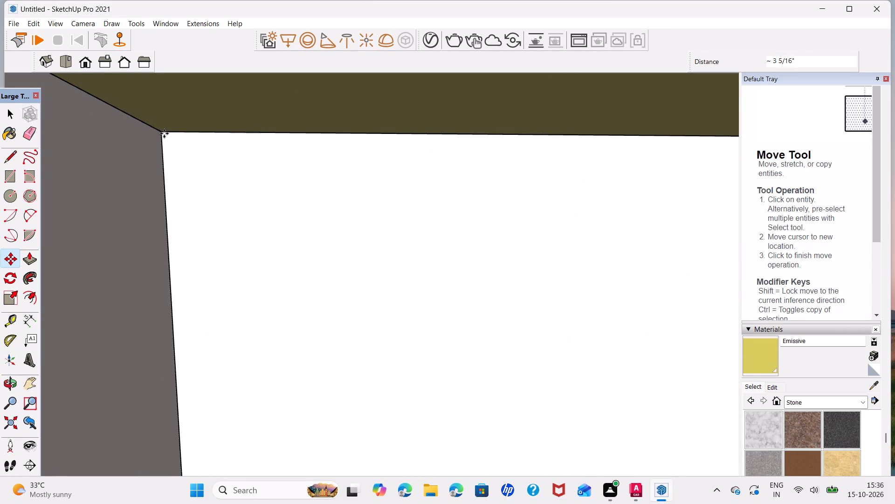
left_click(164, 133)
Pick up the pan holder again at the corner beneath the shelf and set it back down against that corner.
scroll(164, 133, "up", 7)
left_click(156, 133)
scroll(193, 160, "down", 15)
scroll(200, 217, "down", 16)
scroll(205, 253, "down", 9)
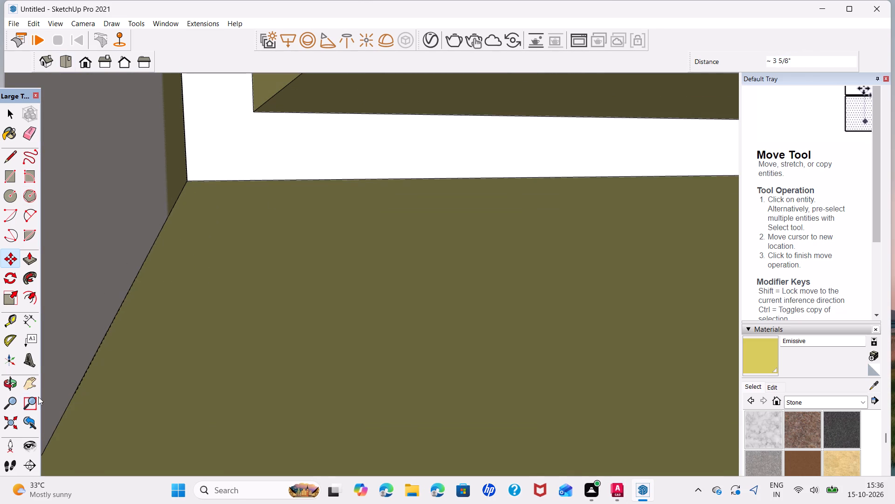
left_click(12, 426)
scroll(356, 131, "up", 2)
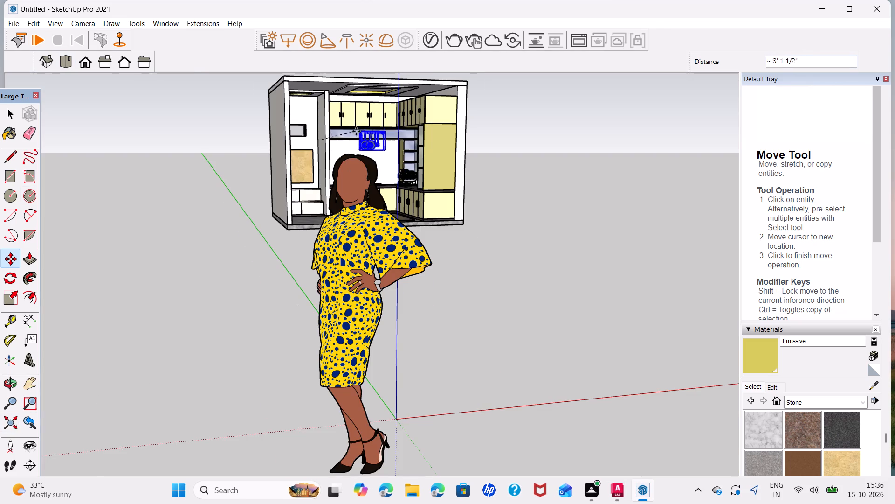
scroll(356, 131, "up", 4)
scroll(324, 158, "up", 19)
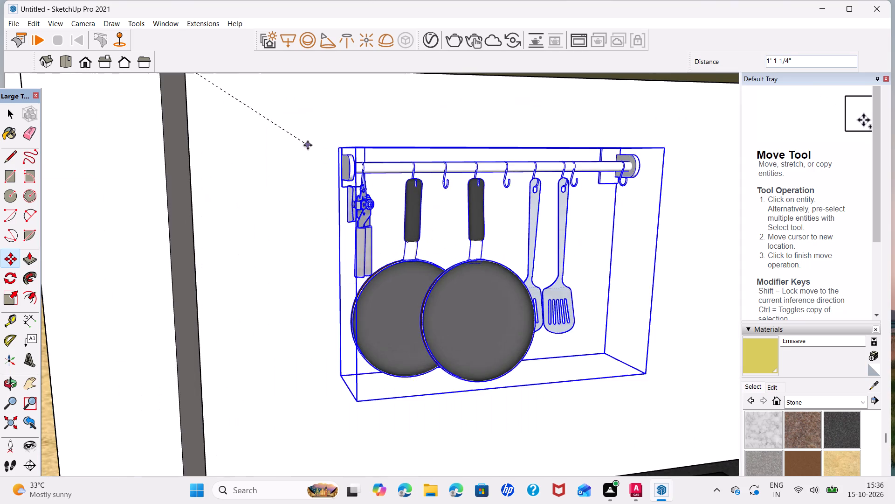
middle_click_drag(186, 94, 186, 111)
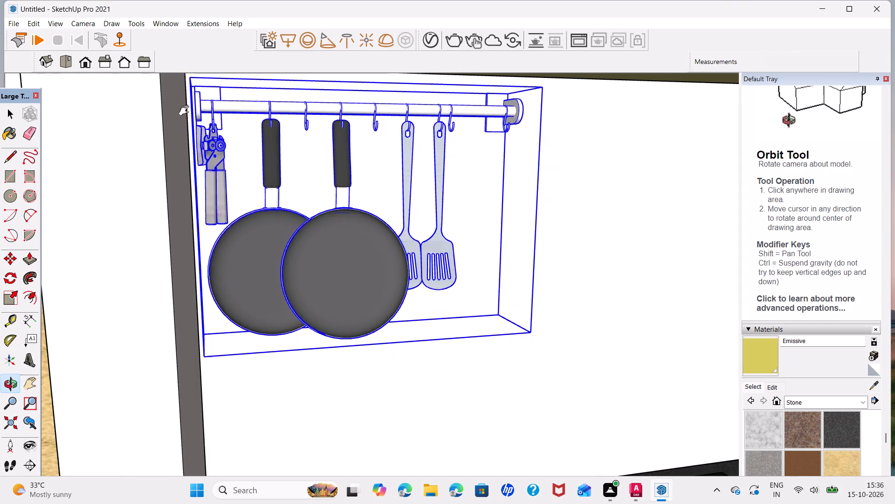
middle_click_drag(186, 111, 186, 151)
scroll(191, 137, "up", 12)
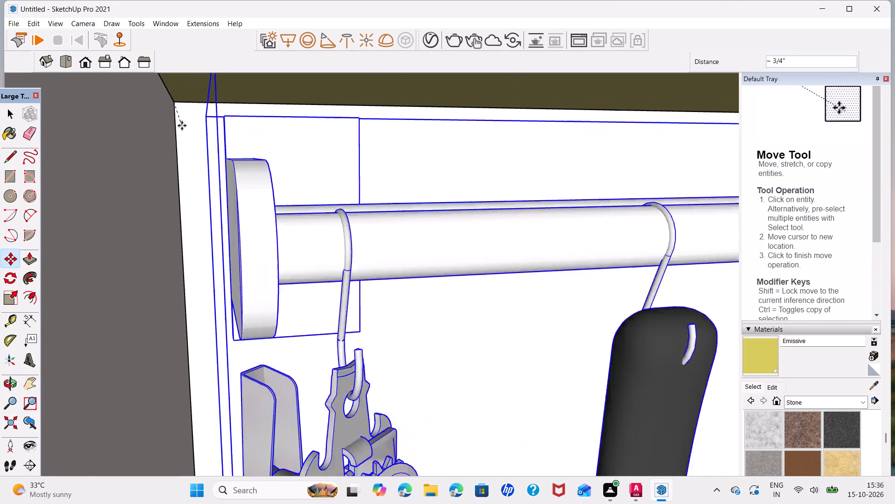
scroll(182, 126, "up", 1)
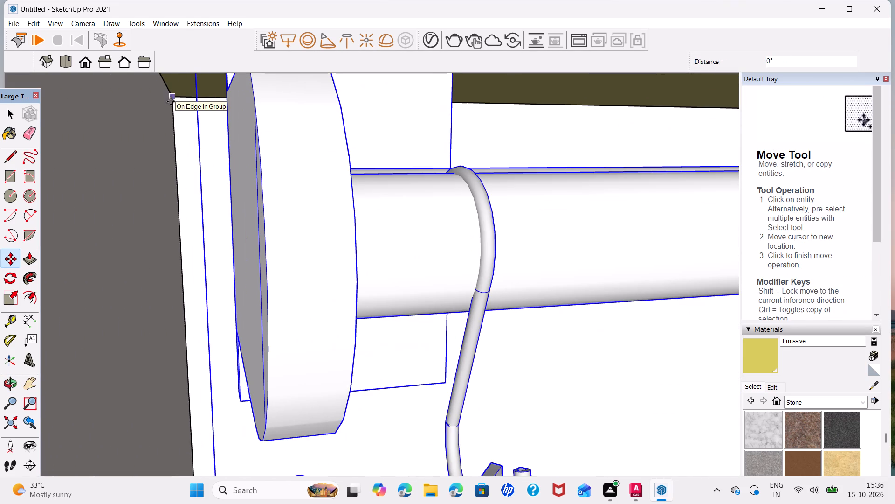
scroll(171, 101, "down", 9)
left_click(171, 101)
Examine how the pan holder sits against the partition and back wall, from inside and from the open side of the kitchen.
middle_click_drag(185, 100, 228, 137)
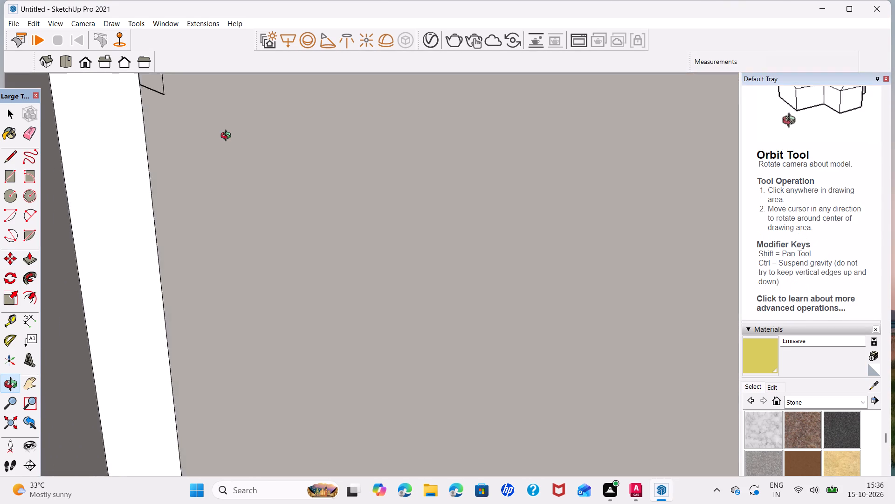
middle_click_drag(228, 137, 199, 139)
scroll(184, 118, "up", 7)
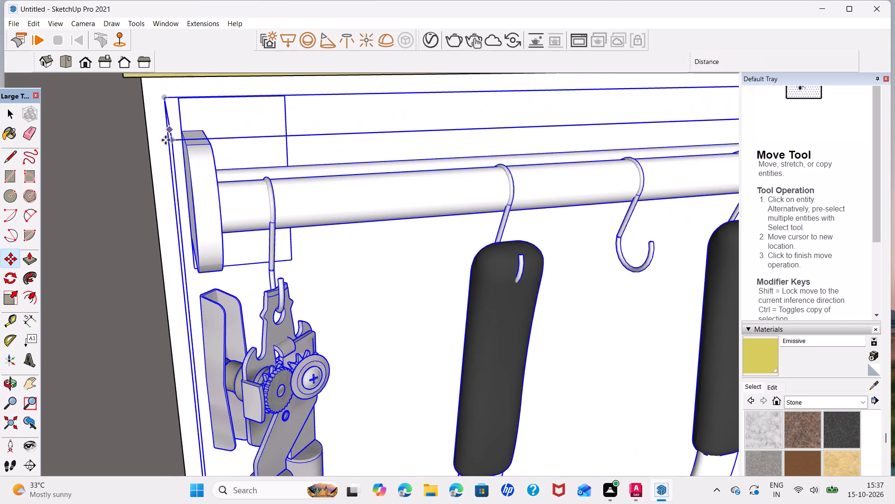
middle_click_drag(173, 151, 101, 147)
scroll(398, 210, "down", 9)
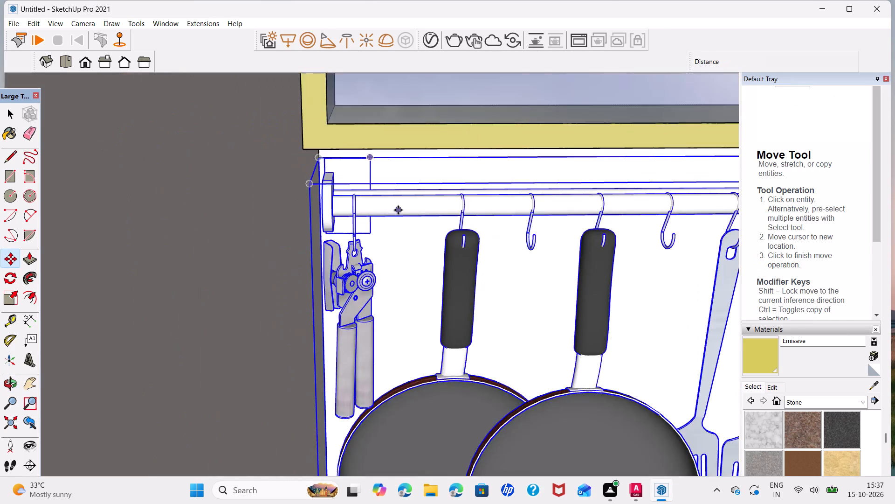
scroll(398, 210, "down", 8)
middle_click_drag(543, 267, 337, 228)
scroll(418, 259, "down", 7)
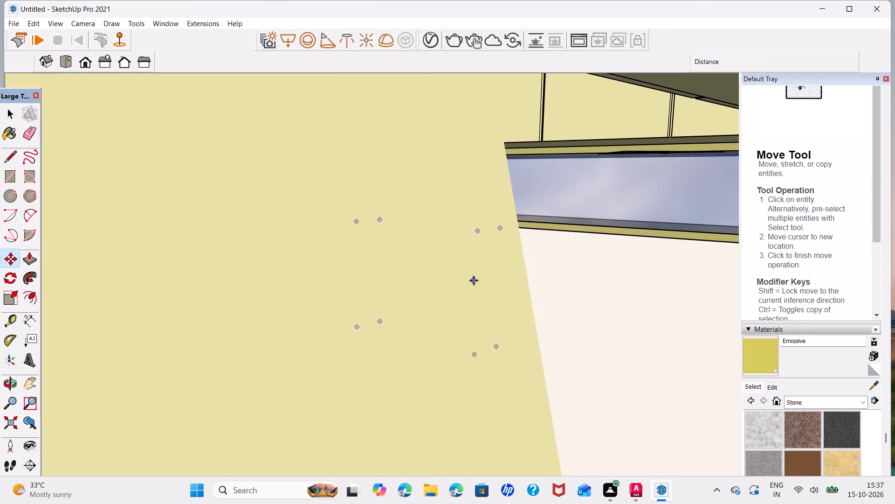
scroll(625, 246, "down", 5)
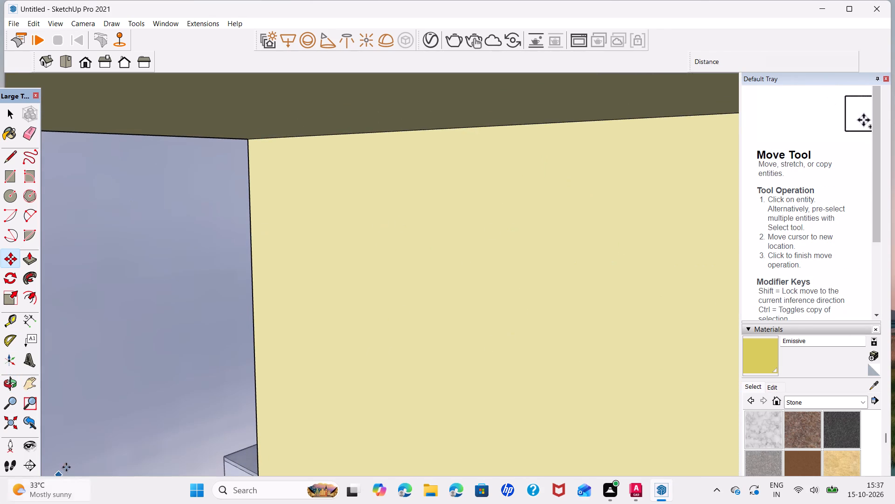
left_click(3, 416)
scroll(608, 197, "up", 8)
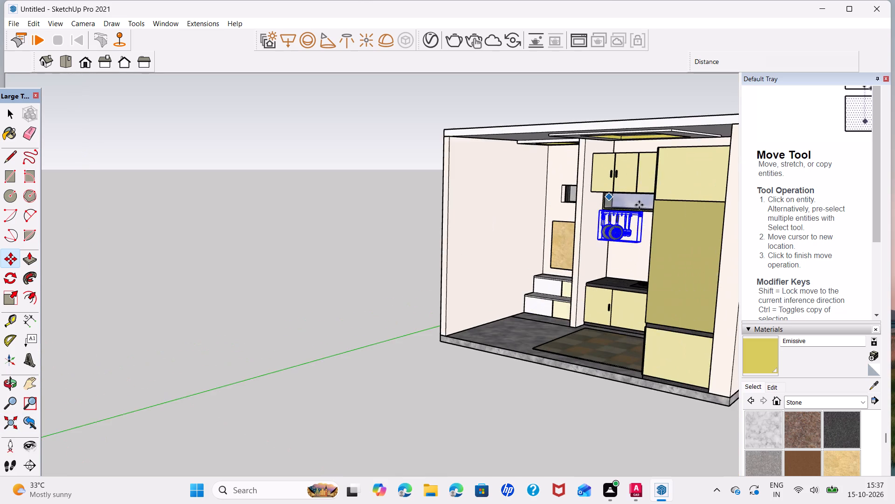
scroll(644, 221, "up", 8)
middle_click(644, 222, "shift")
scroll(643, 221, "up", 1, "shift")
scroll(641, 213, "up", 16)
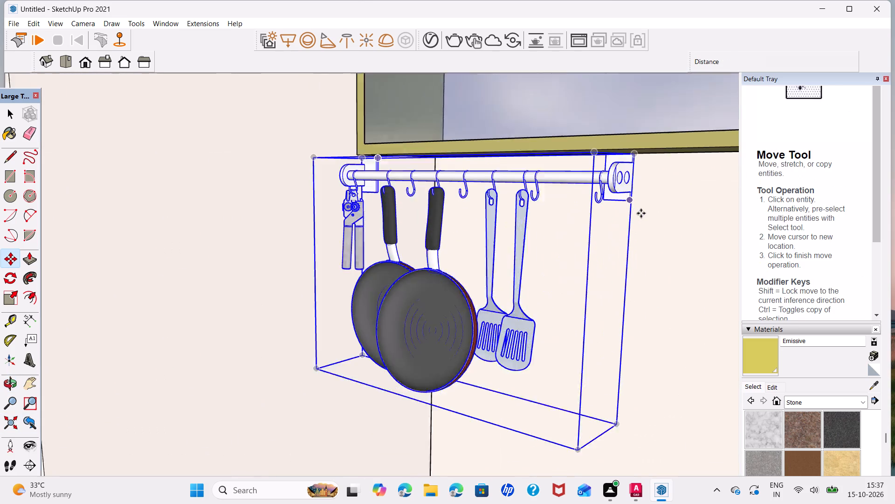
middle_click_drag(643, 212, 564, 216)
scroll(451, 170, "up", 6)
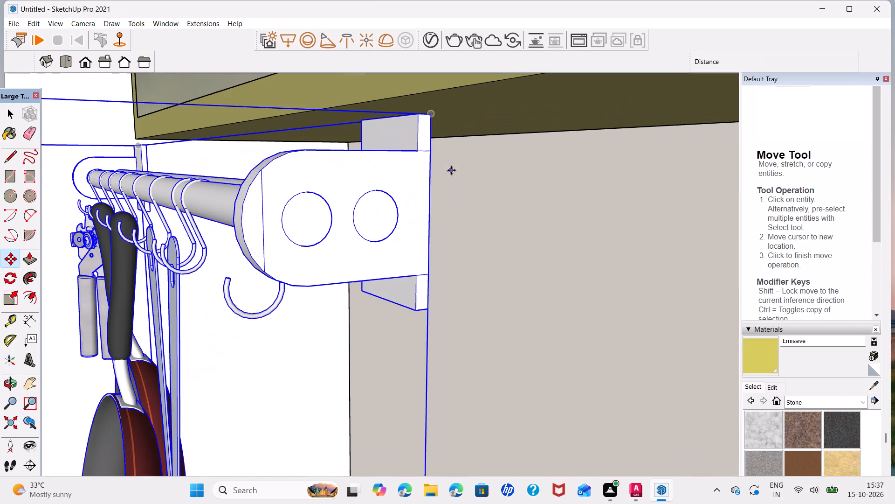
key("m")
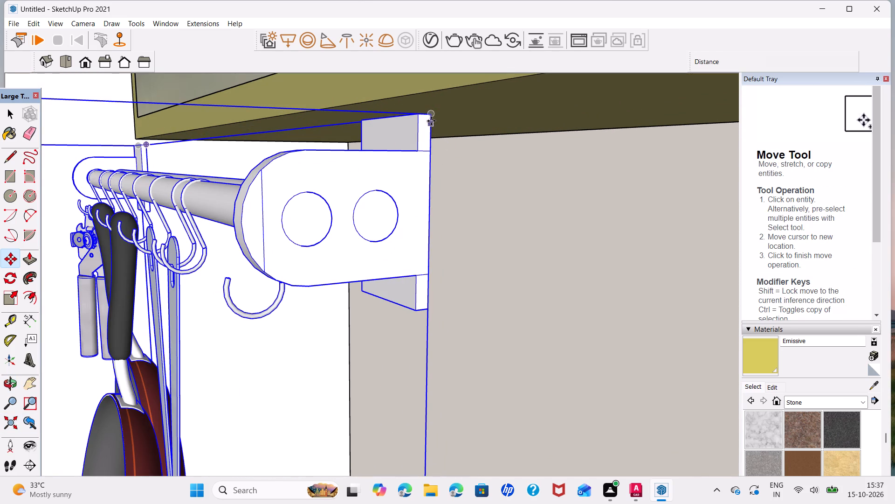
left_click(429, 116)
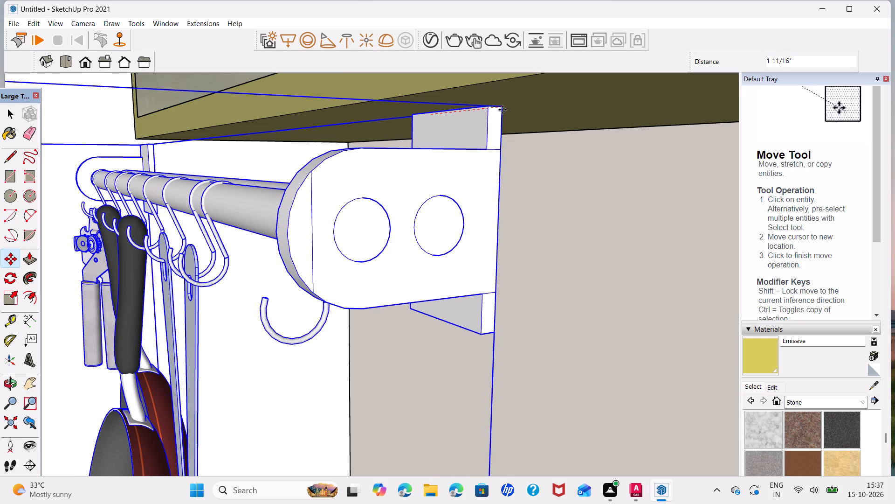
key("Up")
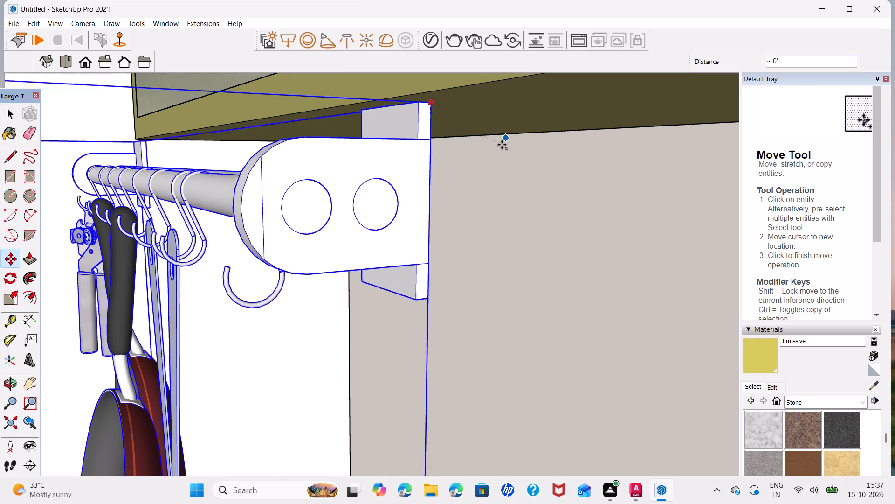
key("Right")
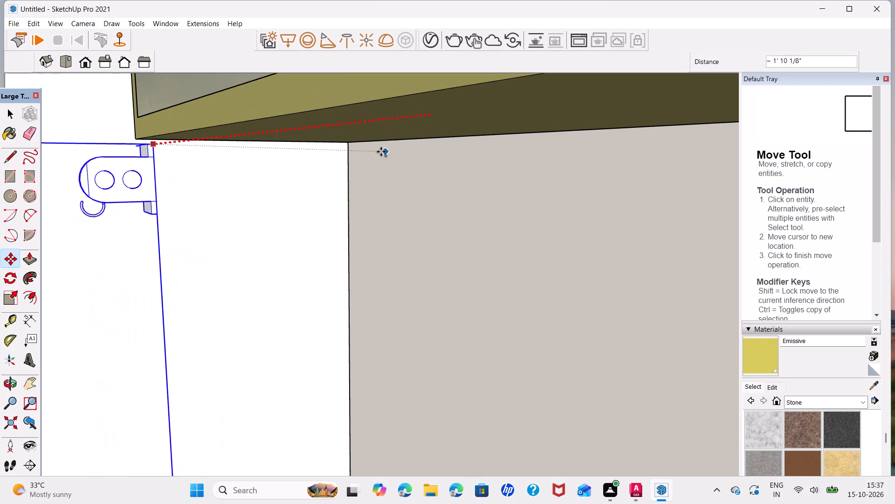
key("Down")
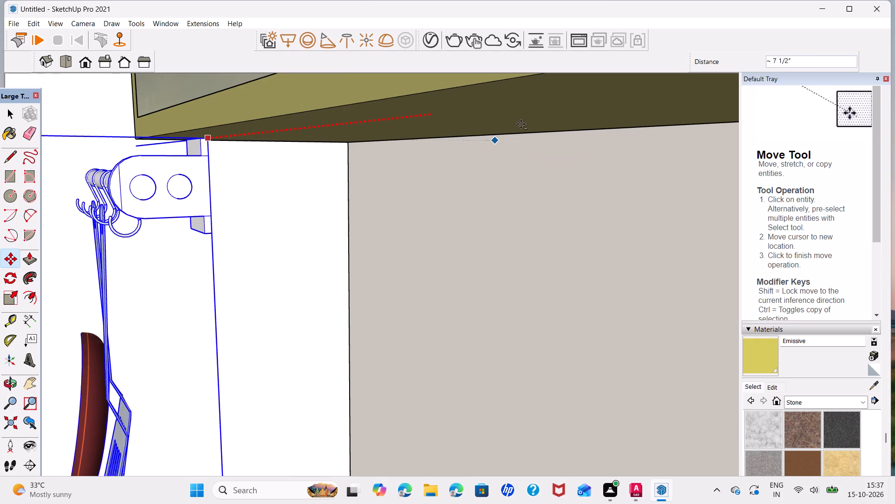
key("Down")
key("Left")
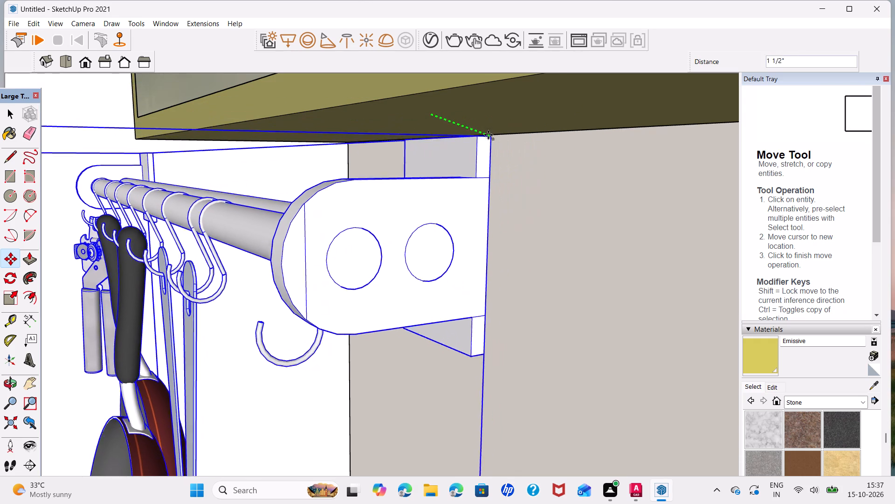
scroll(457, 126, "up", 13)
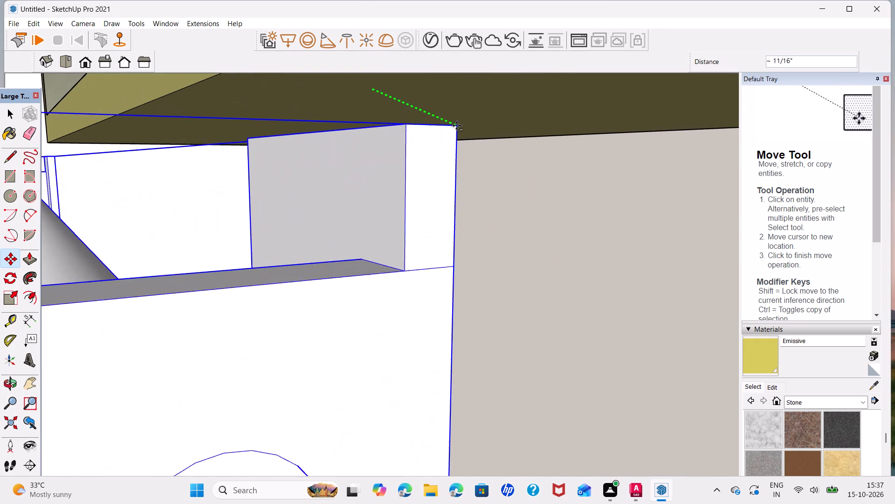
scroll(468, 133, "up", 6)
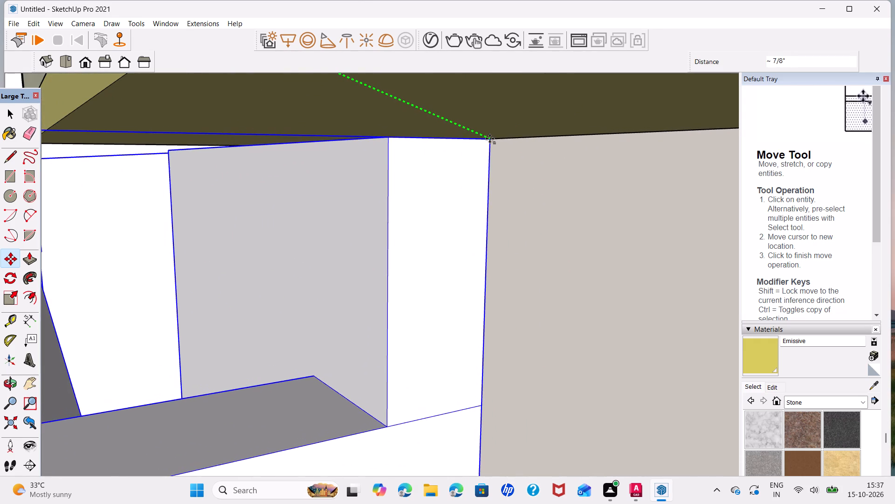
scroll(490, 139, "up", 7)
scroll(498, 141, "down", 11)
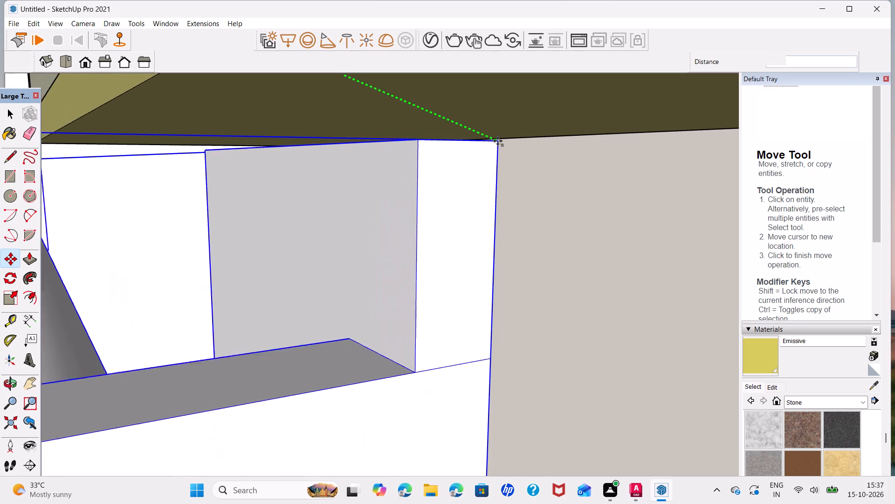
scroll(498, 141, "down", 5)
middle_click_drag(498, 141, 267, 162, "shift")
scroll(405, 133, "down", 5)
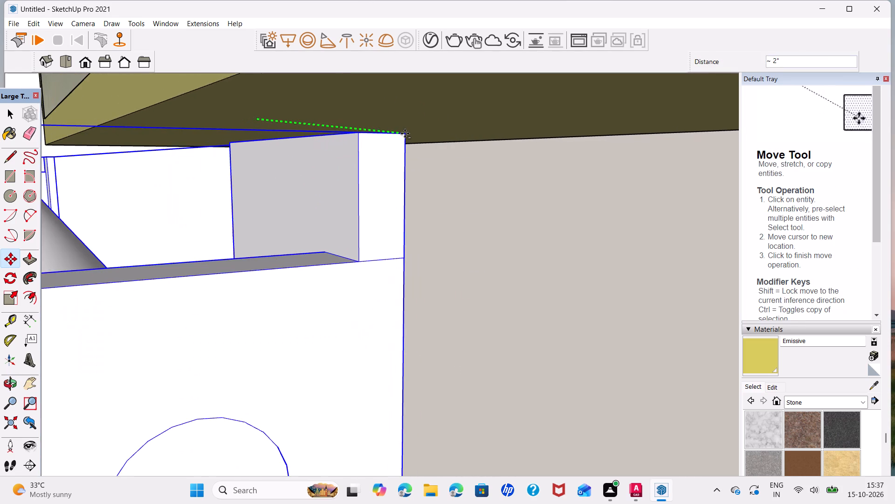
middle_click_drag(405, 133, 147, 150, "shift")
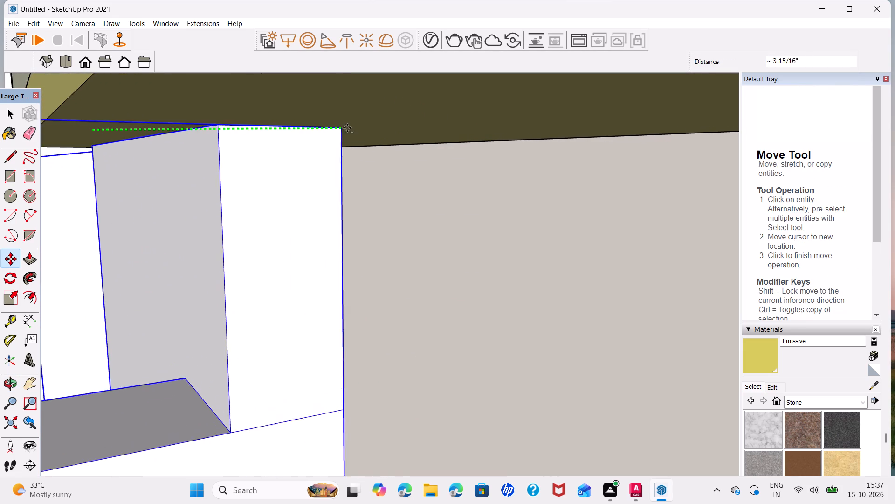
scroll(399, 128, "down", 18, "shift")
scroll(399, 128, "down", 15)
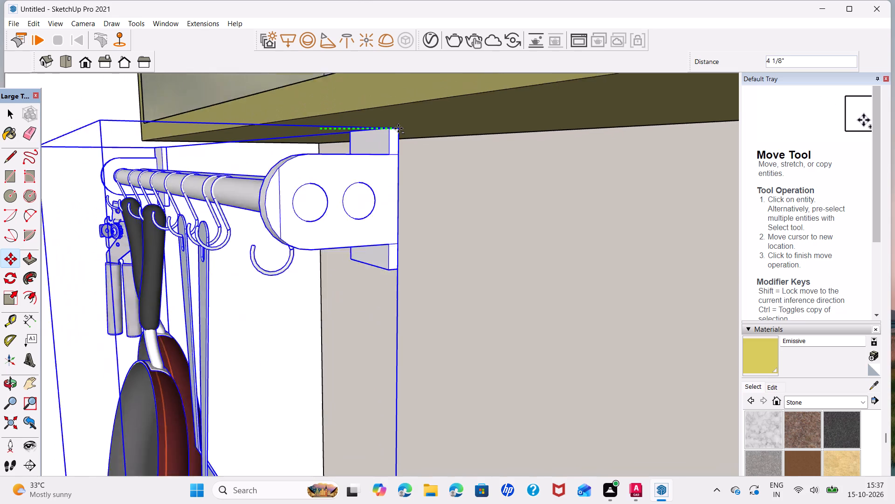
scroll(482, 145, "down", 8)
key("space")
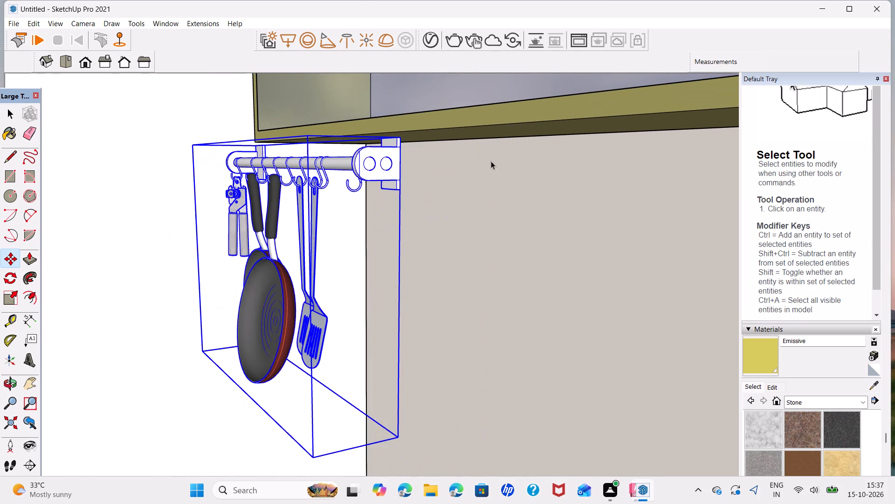
Delete the pan holder from beneath the long open shelf.
left_click(369, 168)
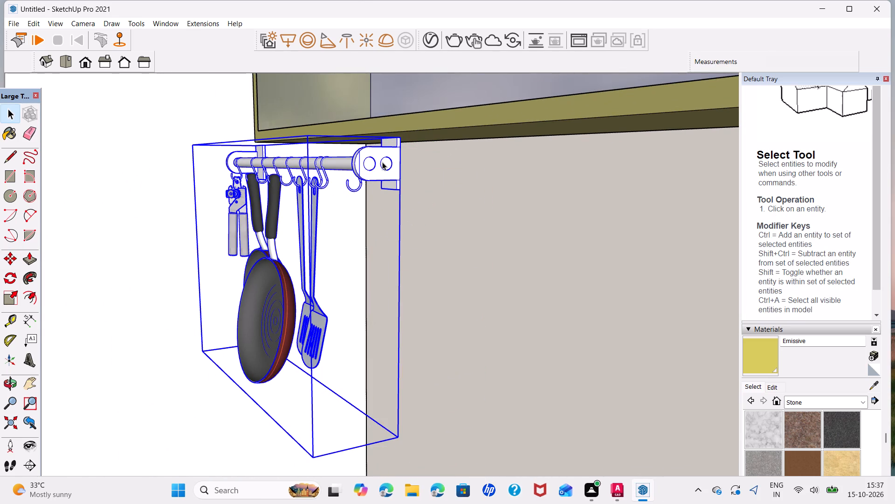
key("Delete")
Import the kitchen+utensils model from Downloads and place it on the back wall above the hob, below the long open shelf.
scroll(330, 219, "down", 9)
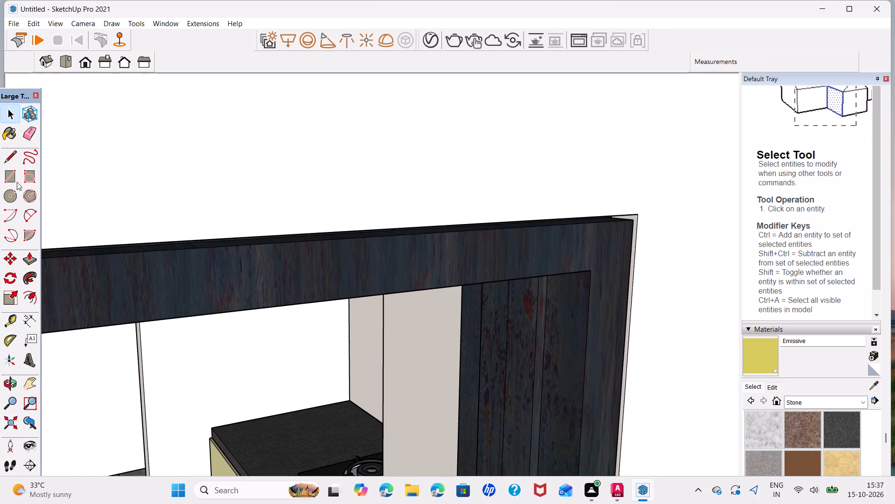
left_click(7, 426)
middle_click_drag(529, 300, 620, 328)
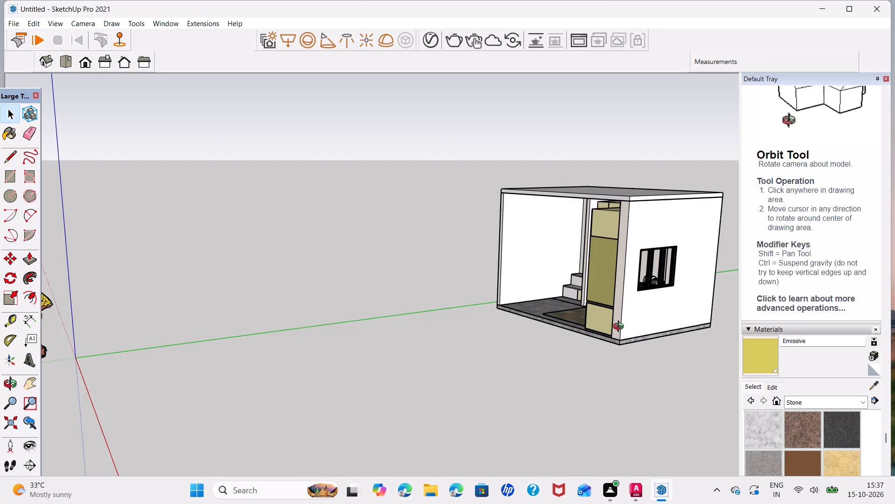
middle_click_drag(620, 328, 785, 294)
scroll(471, 217, "up", 7)
middle_click_drag(454, 264, 554, 294)
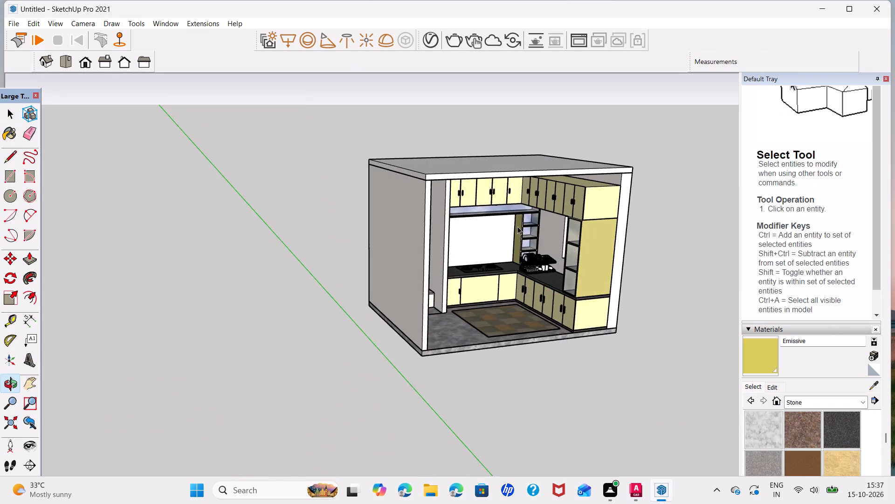
scroll(517, 226, "up", 6)
middle_click_drag(514, 257, 462, 244)
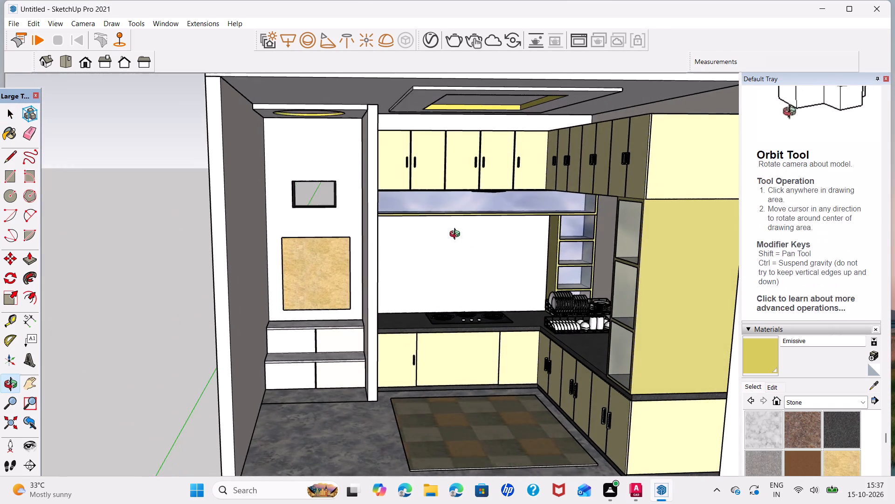
middle_click_drag(489, 288, 509, 286)
scroll(510, 289, "down", 1)
middle_click_drag(510, 292, 486, 277, "shift")
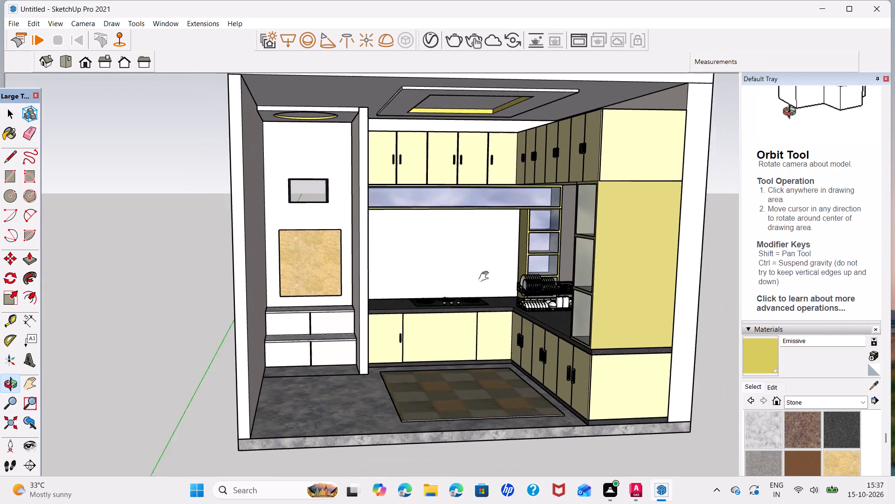
middle_click_drag(486, 277, 471, 272, "shift")
scroll(470, 272, "up", 1)
middle_click_drag(482, 273, 477, 288, "shift")
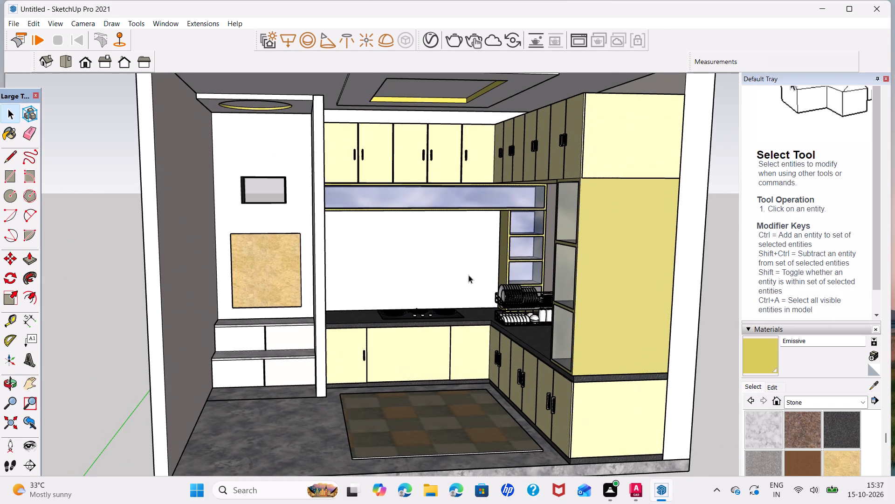
left_click(18, 25)
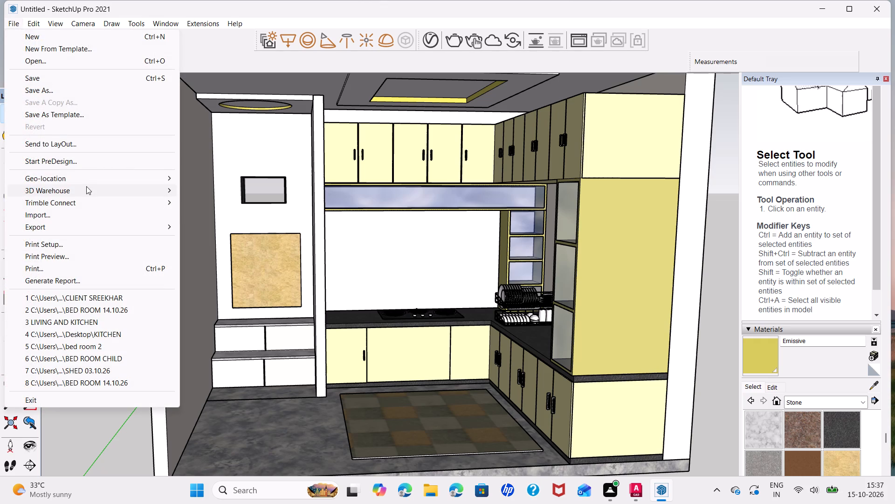
left_click(83, 217)
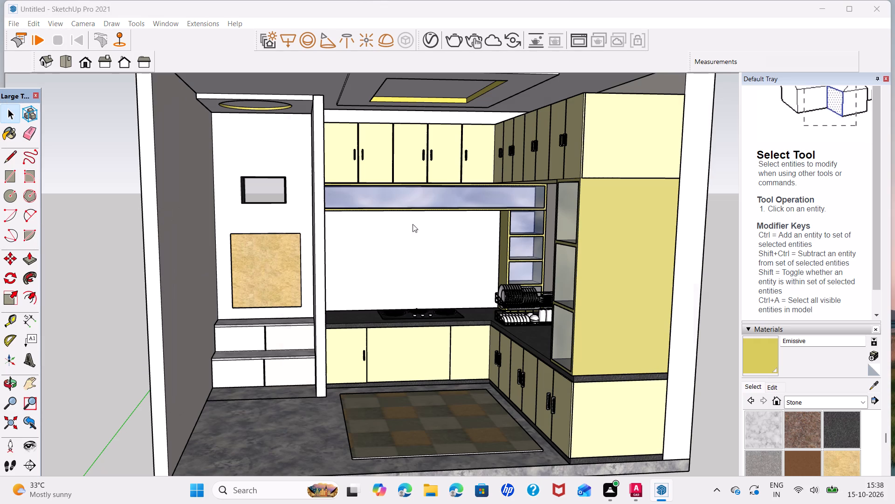
scroll(445, 243, "down", 2)
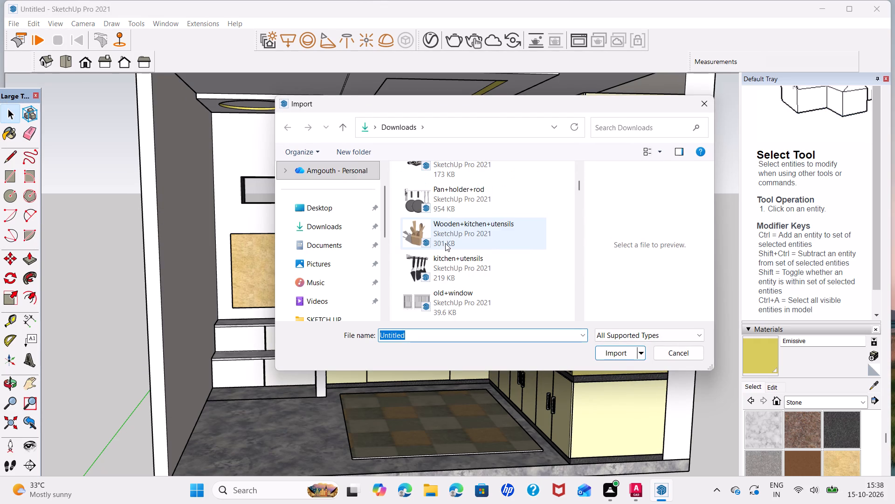
left_click(418, 263)
left_click(598, 350)
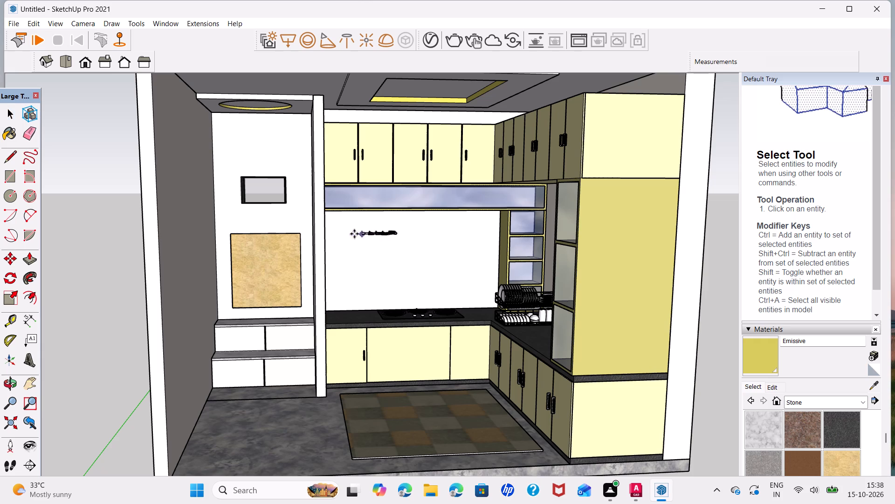
left_click(355, 234)
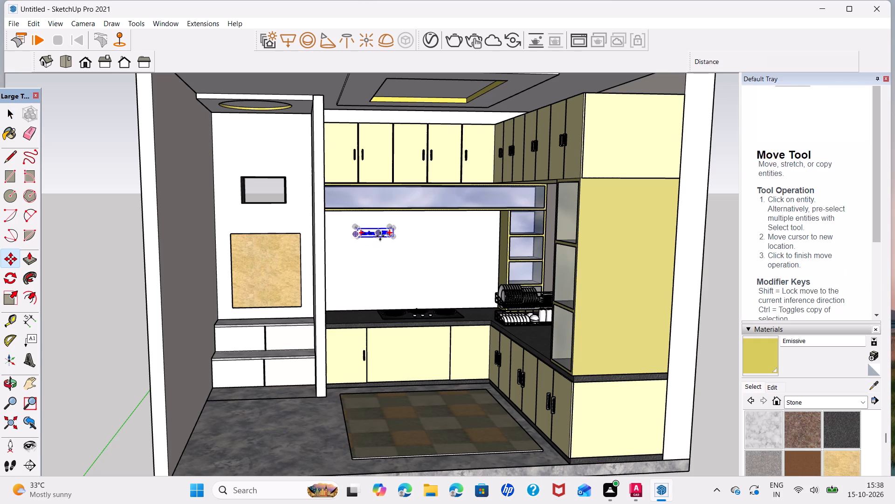
Import the Pan+holder+rod model from Downloads and place it on the back wall beside the hanging kitchen utensils.
middle_click_drag(380, 236, 381, 263)
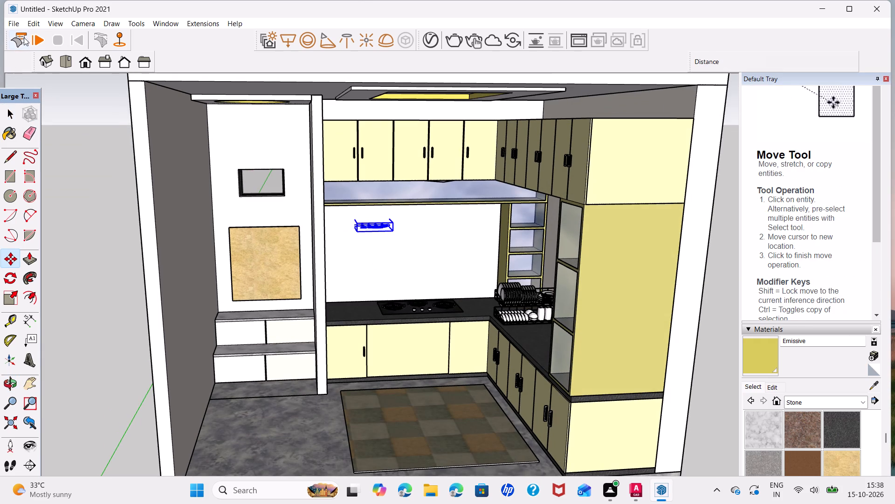
left_click(21, 24)
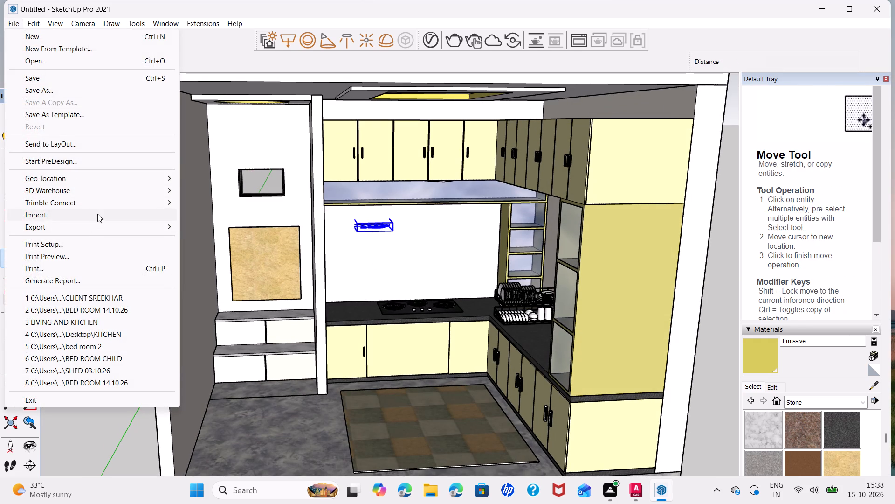
left_click(97, 214)
scroll(443, 242, "down", 2)
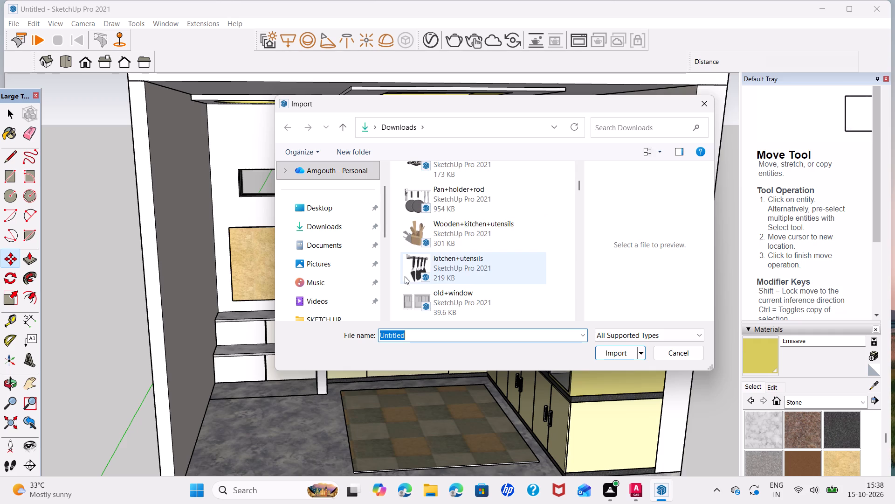
left_click(398, 194)
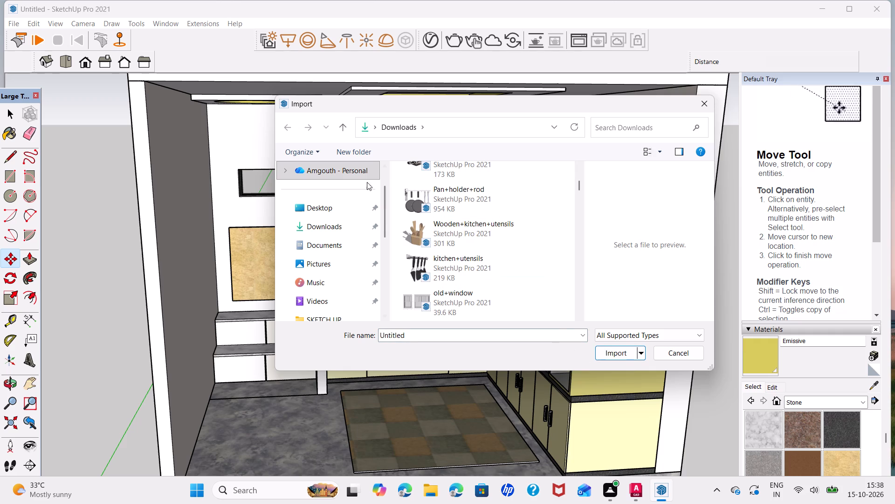
left_click(416, 197)
left_click(608, 354)
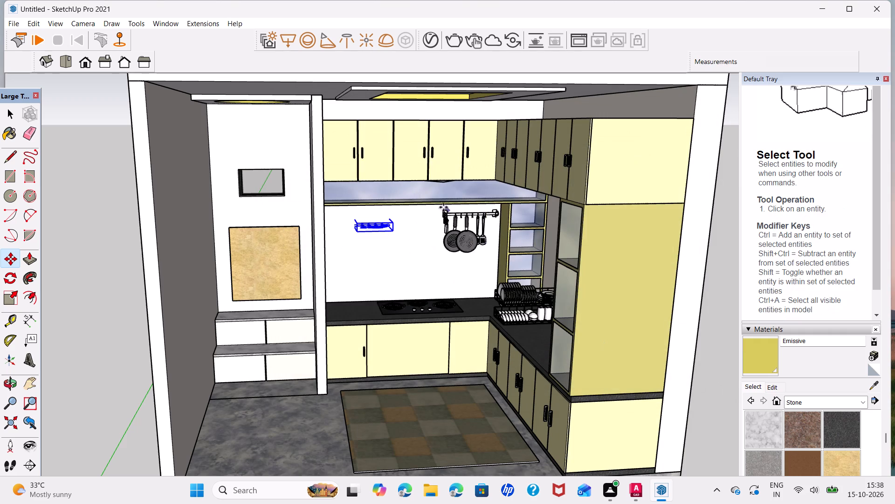
scroll(396, 224, "up", 7)
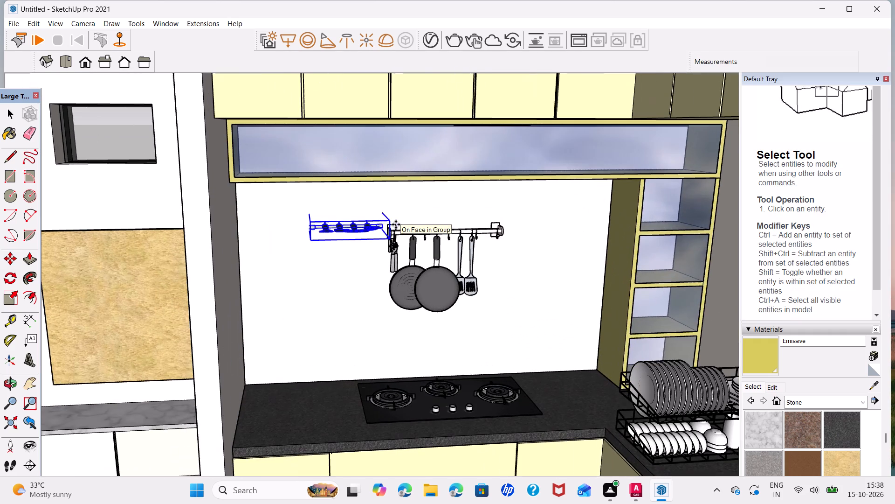
scroll(384, 215, "up", 5)
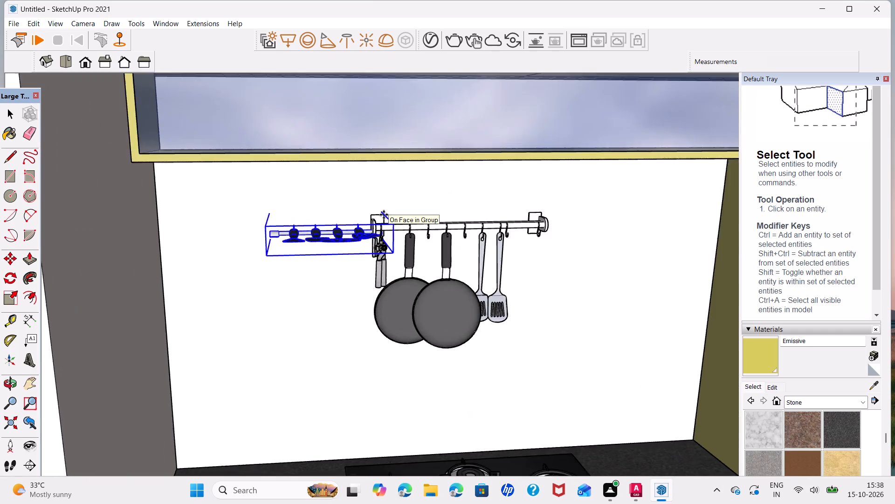
scroll(384, 215, "up", 15)
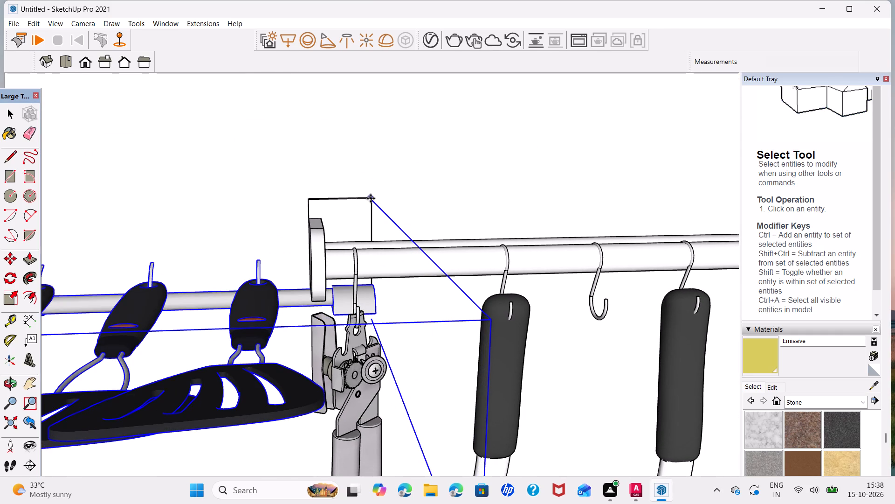
left_click(371, 198)
scroll(453, 208, "down", 17)
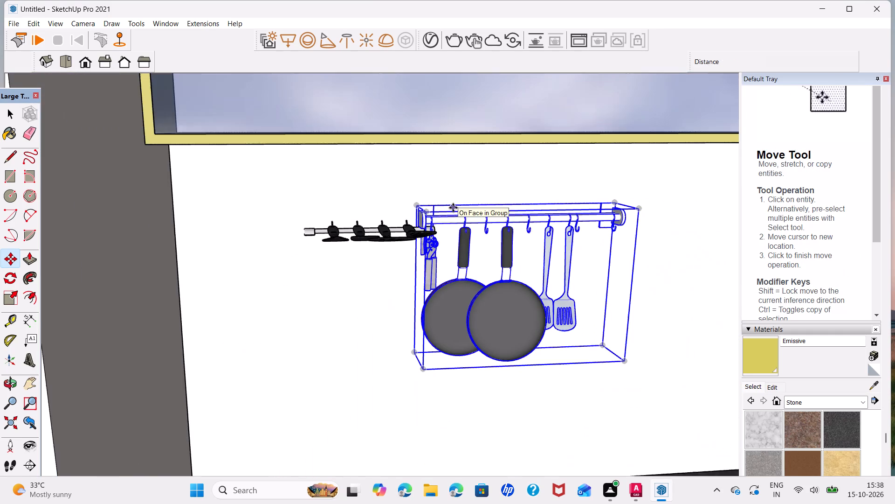
Move the pan holder about 2' 4" along the back wall to the partition, and raise it about 4 1/2" towards the long open shelf.
middle_click_drag(441, 231, 445, 126)
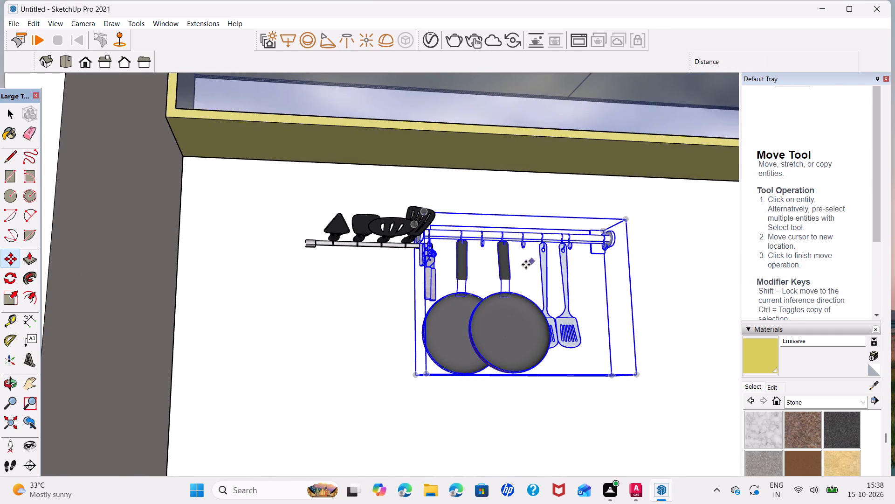
middle_click_drag(537, 278, 446, 266, "shift")
middle_click_drag(524, 235, 392, 302)
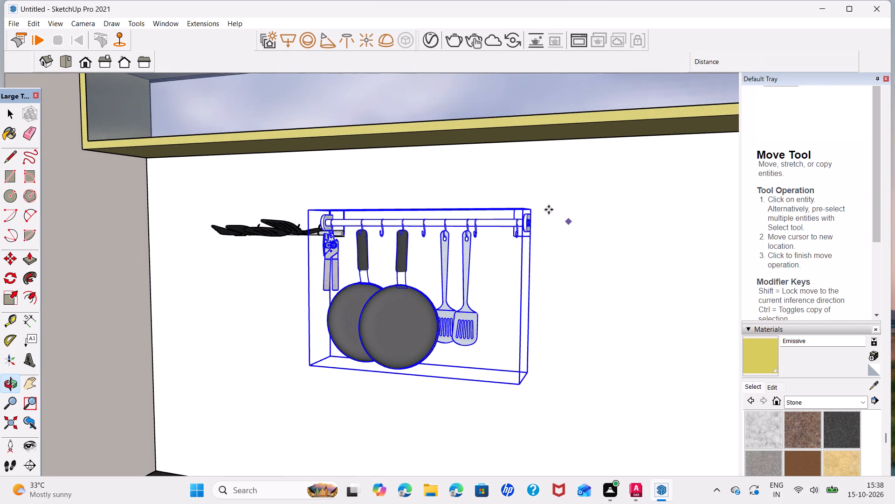
middle_click_drag(360, 216, 459, 228)
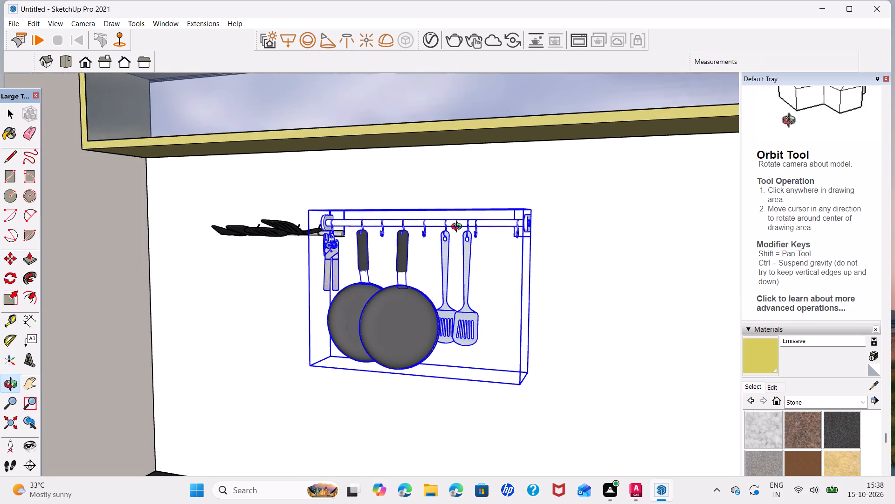
middle_click_drag(459, 228, 556, 267)
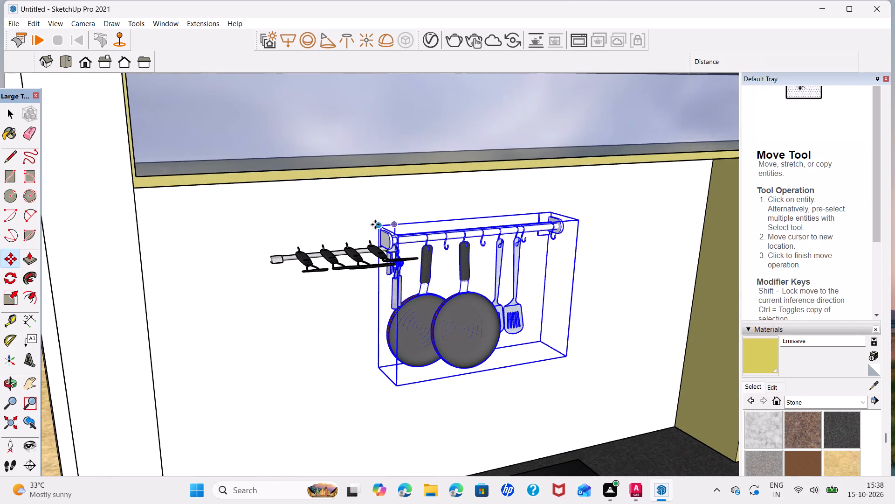
left_click(375, 224)
scroll(159, 234, "down", 4)
middle_click_drag(159, 233, 140, 224)
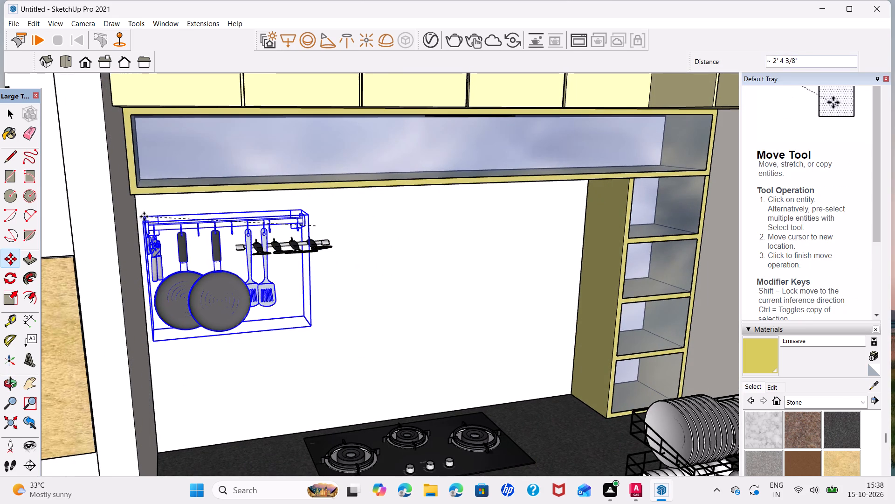
left_click(146, 233)
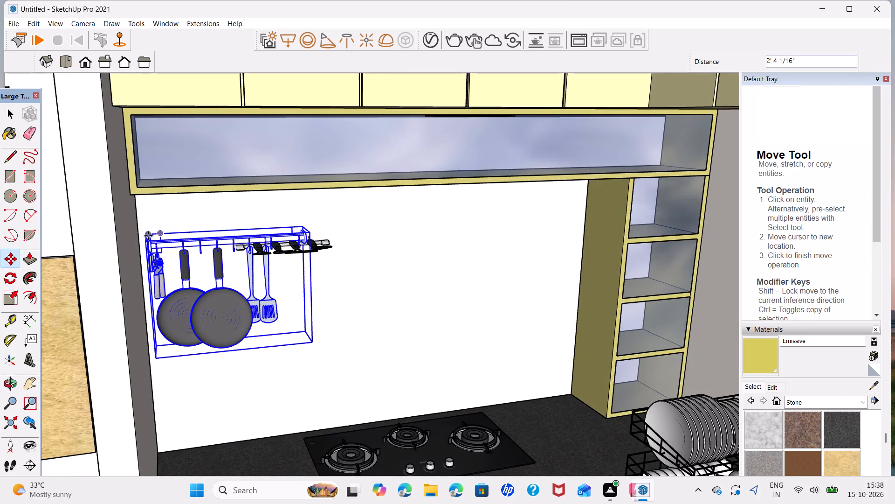
left_click(147, 230)
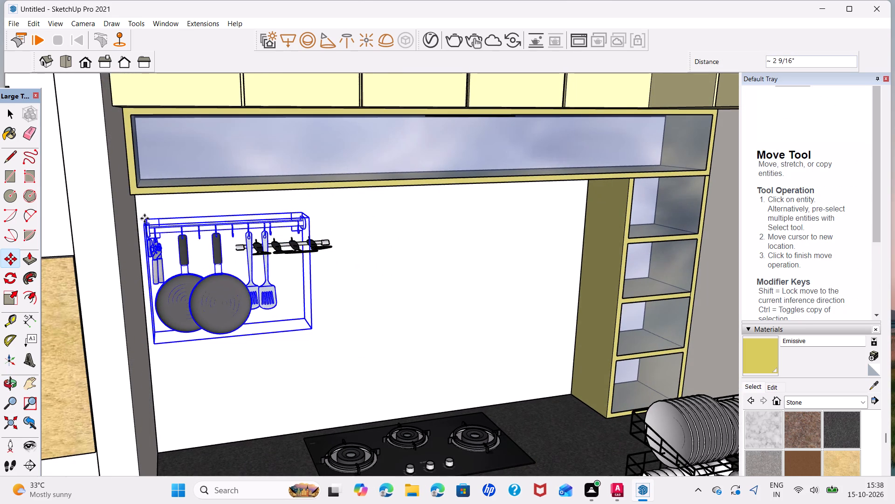
left_click(141, 207)
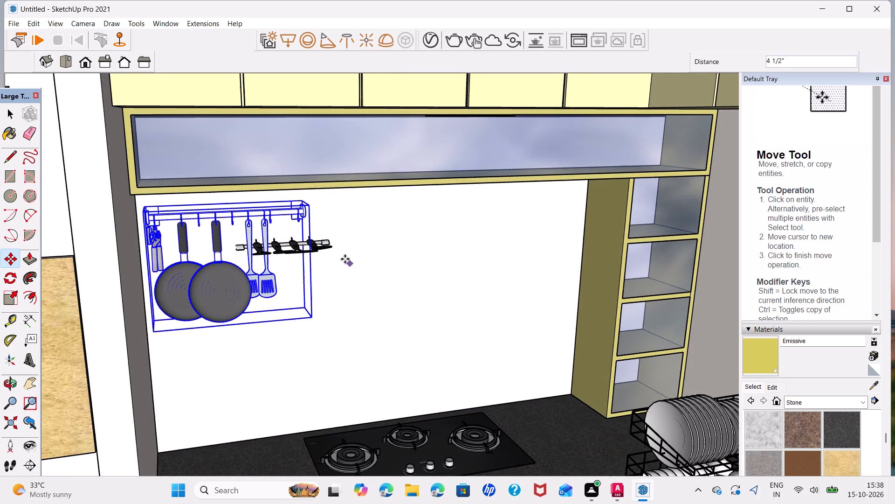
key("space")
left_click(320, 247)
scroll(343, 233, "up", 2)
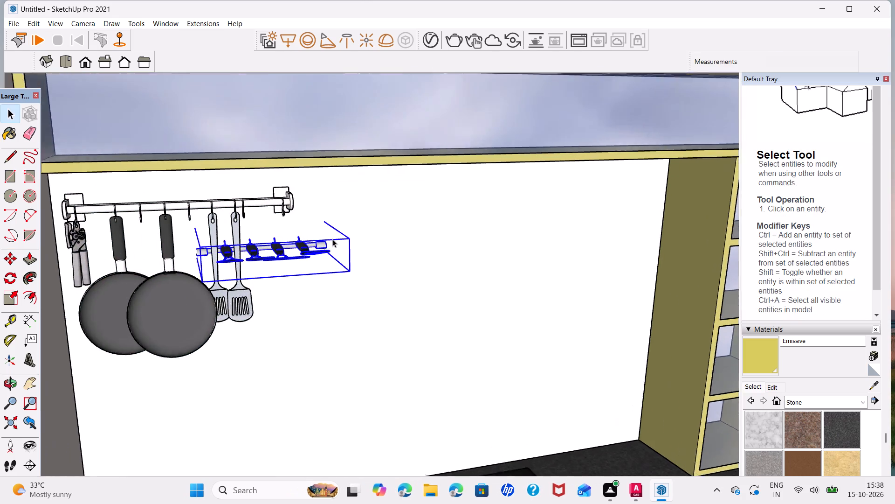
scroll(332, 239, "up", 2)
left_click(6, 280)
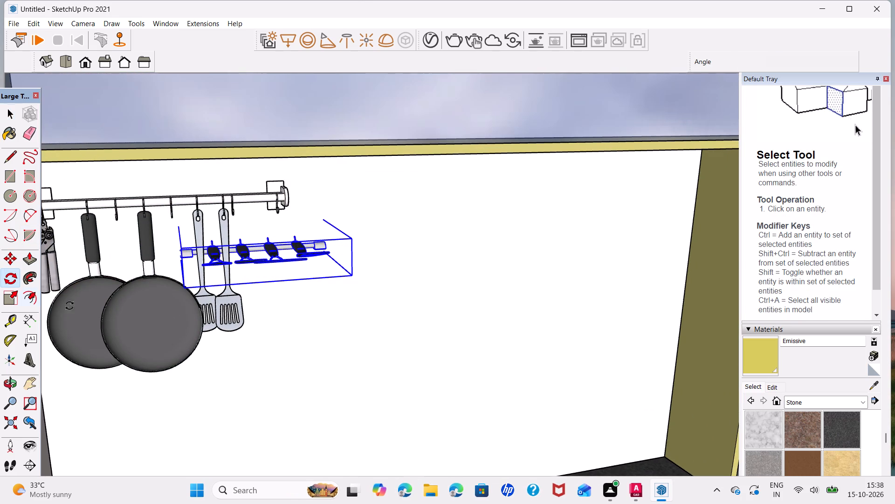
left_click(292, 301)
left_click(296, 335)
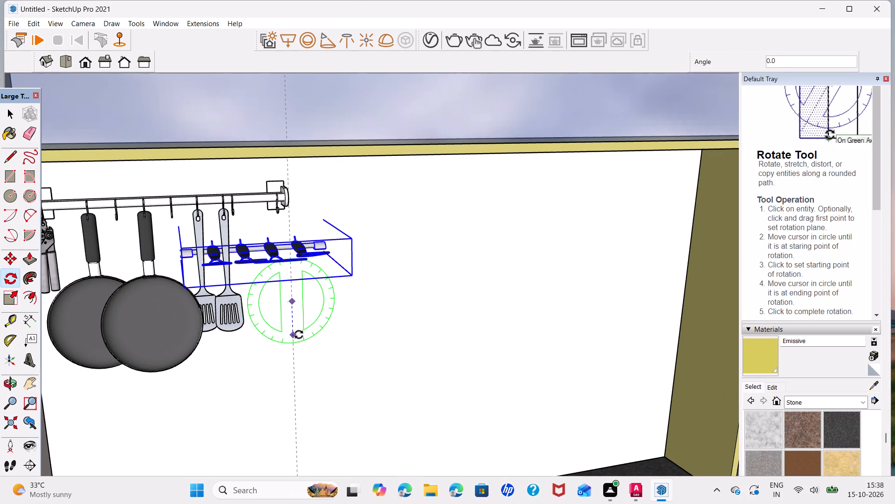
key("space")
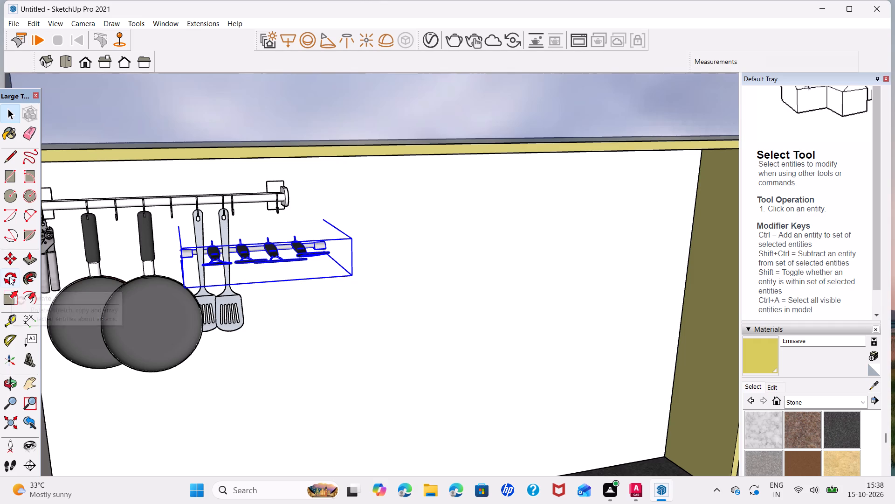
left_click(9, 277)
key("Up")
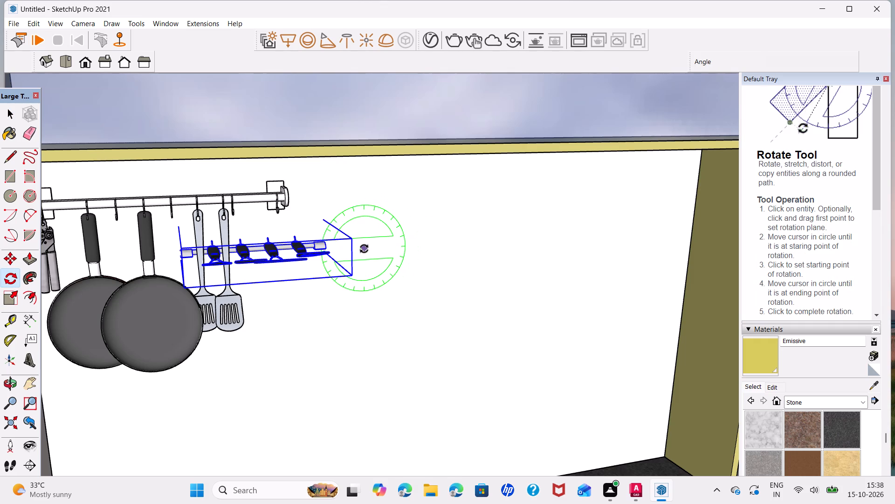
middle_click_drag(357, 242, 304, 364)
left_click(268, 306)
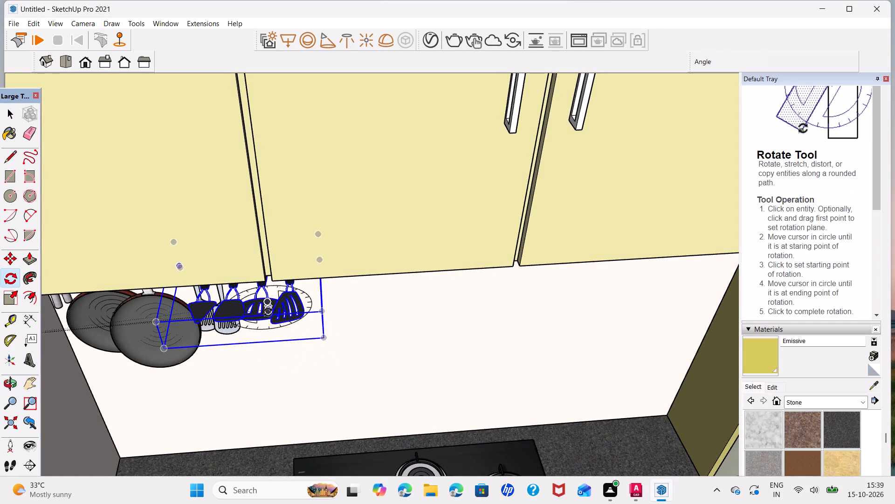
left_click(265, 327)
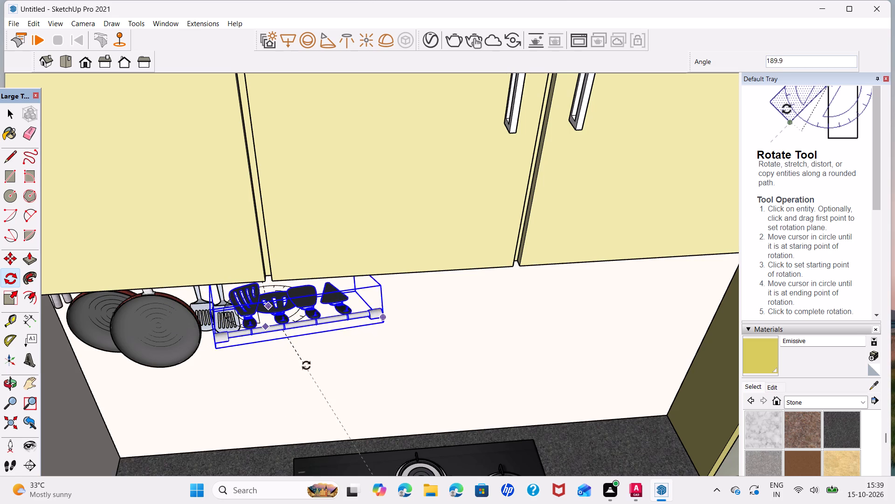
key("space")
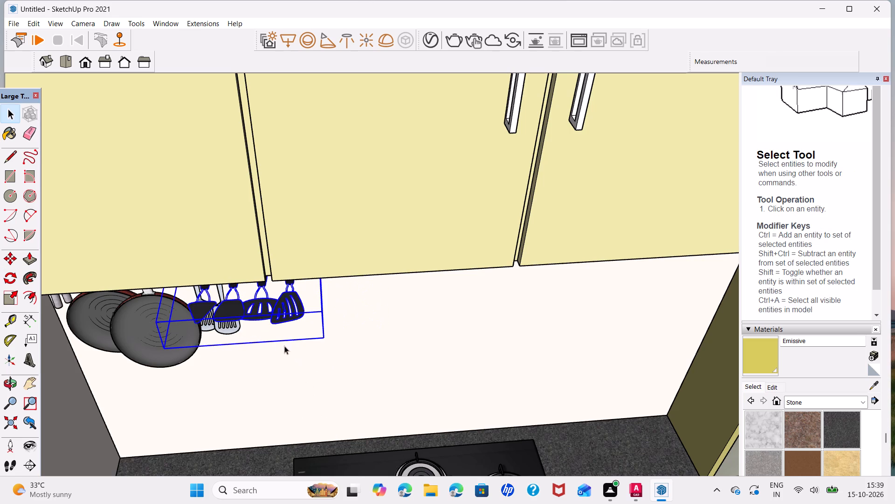
Rotate the kitchen utensils 90° about the red axis so they hang straight down from their rod.
left_click(9, 283)
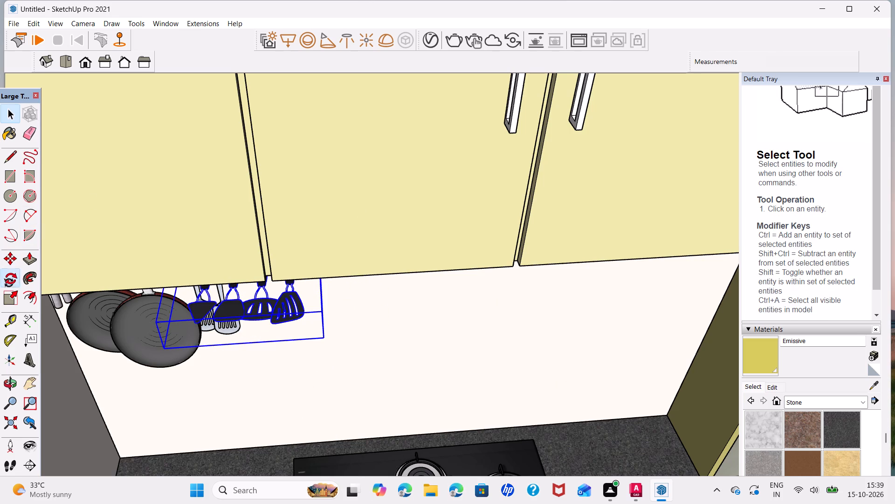
key("Right")
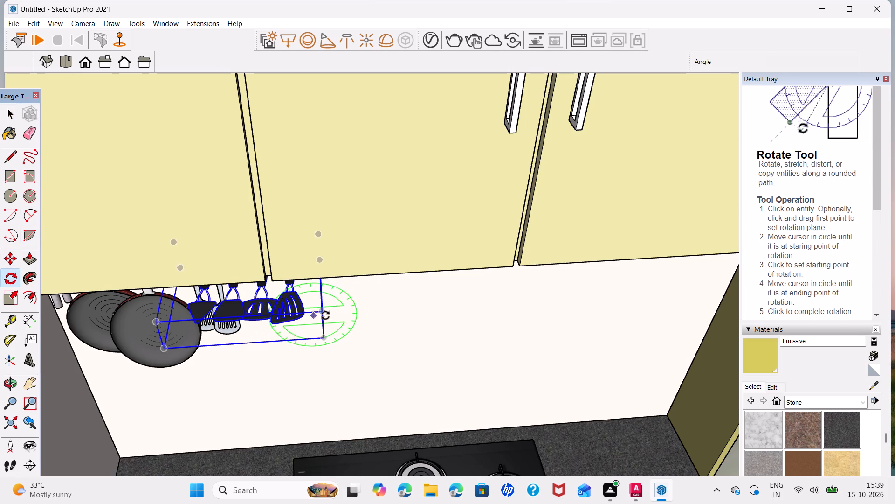
middle_click_drag(330, 314, 190, 250)
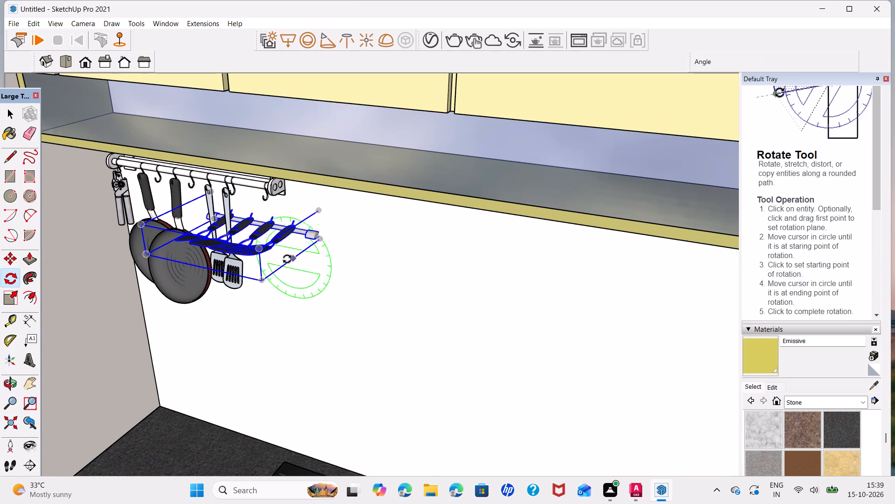
key("Up")
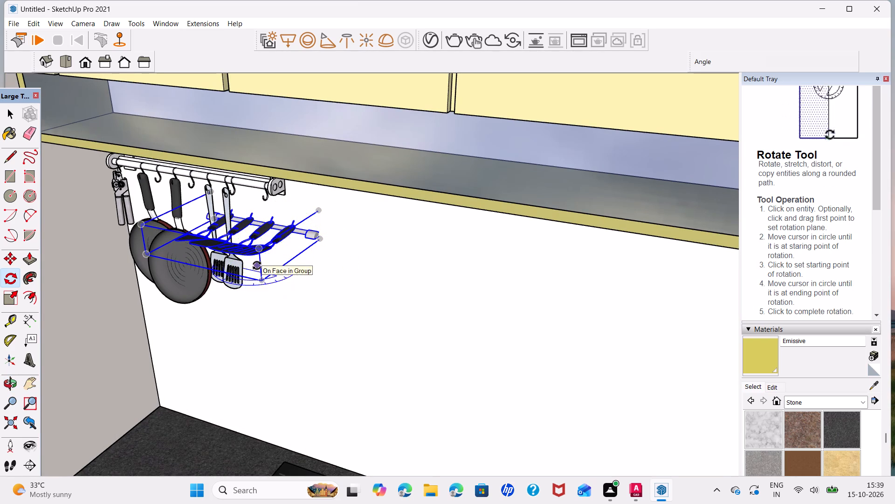
key("Down")
key("Left")
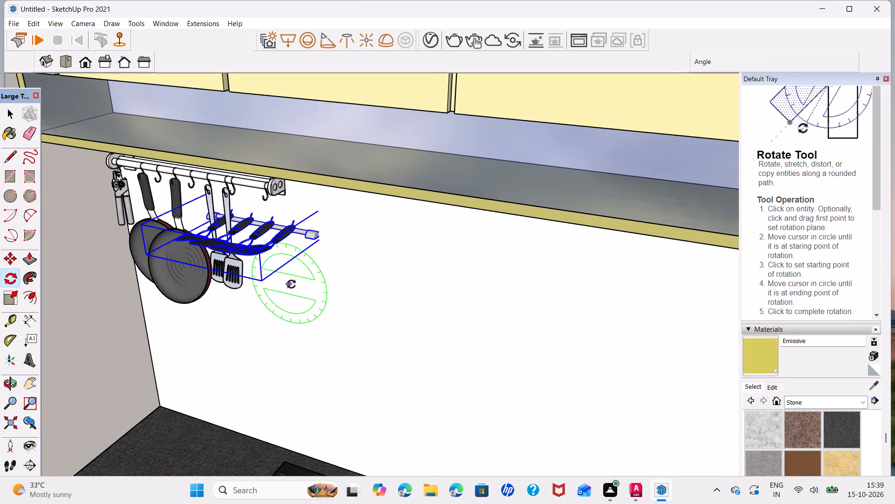
key("Right")
left_click(299, 277)
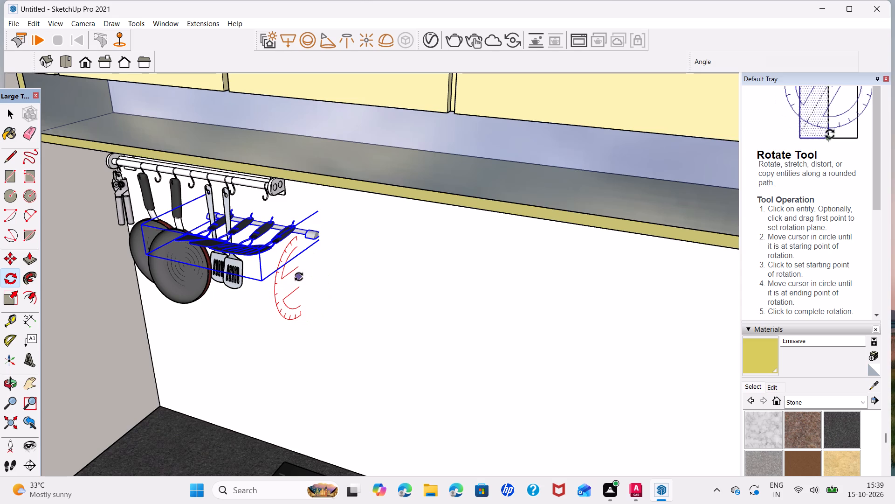
left_click(300, 309)
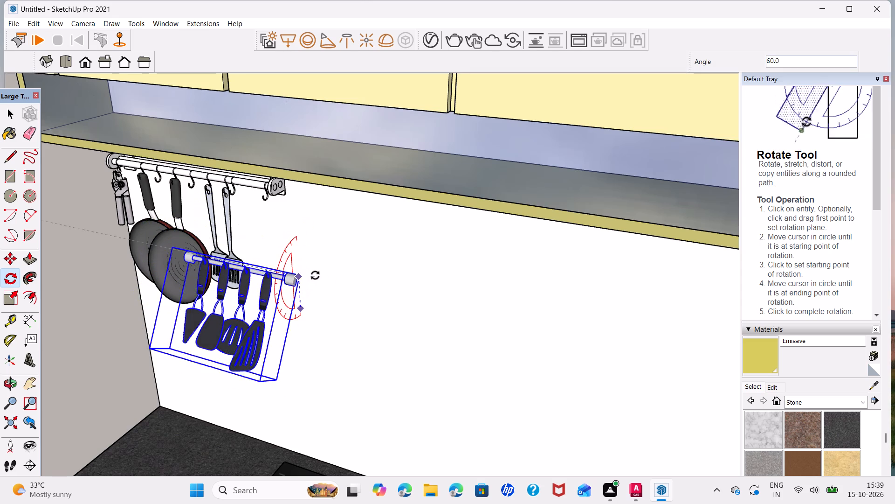
left_click(317, 266)
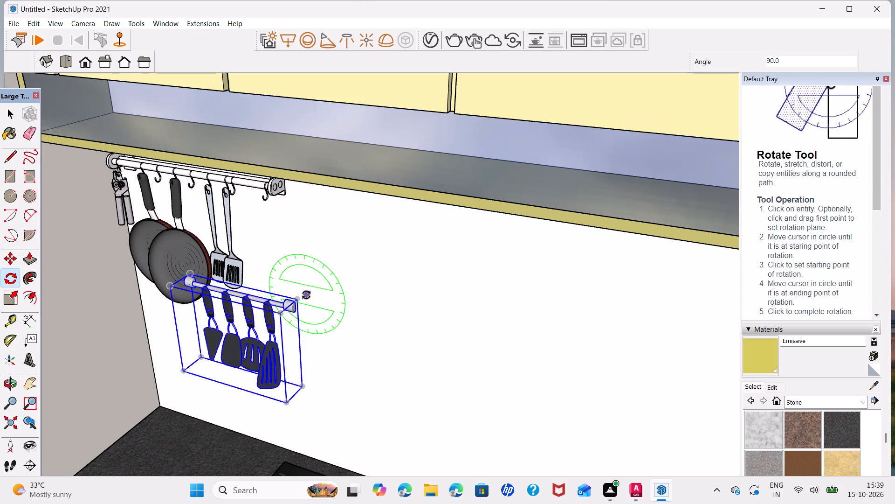
key("space")
Move the kitchen utensils about 1' 8" along the back wall and raise them about 1' 1", above the hob beside the pan holder.
key("m")
left_click(297, 300)
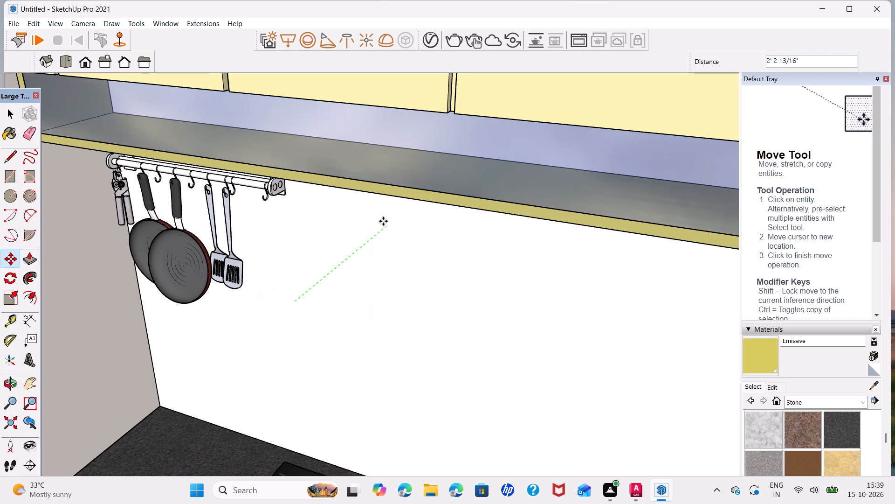
scroll(380, 241, "down", 3)
middle_click_drag(381, 243, 482, 231)
left_click(12, 425)
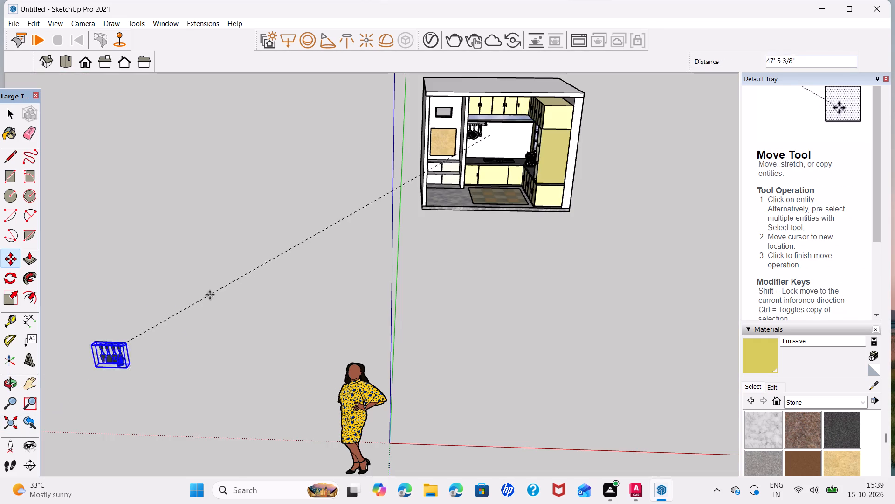
scroll(504, 131, "up", 20)
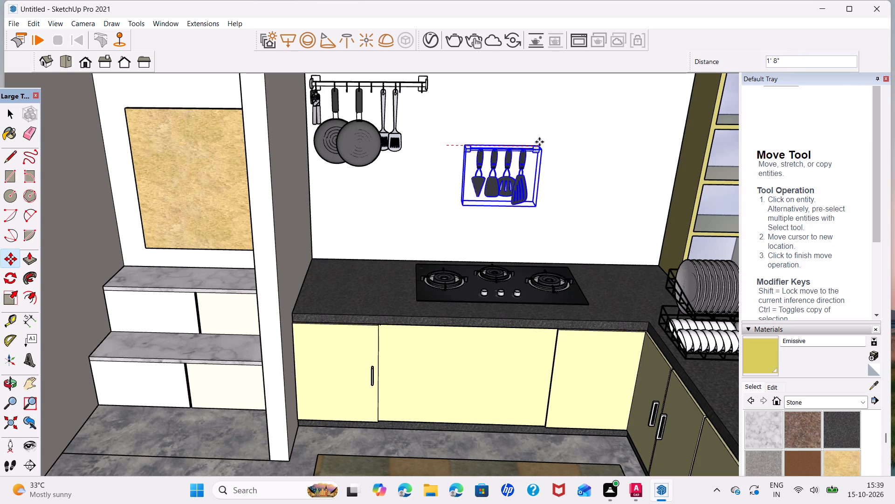
left_click(539, 142)
left_click(539, 146)
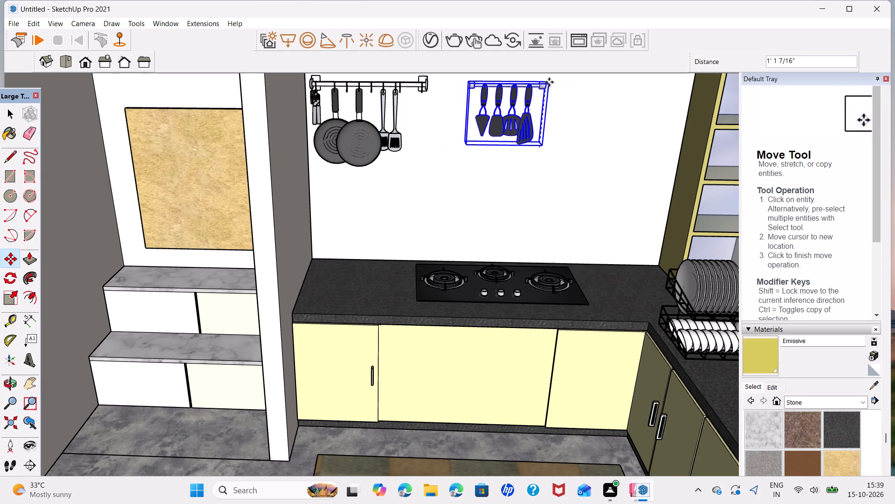
left_click(549, 84)
Scale the hanging kitchen utensils uniformly by about 1.07.
scroll(523, 131, "down", 3)
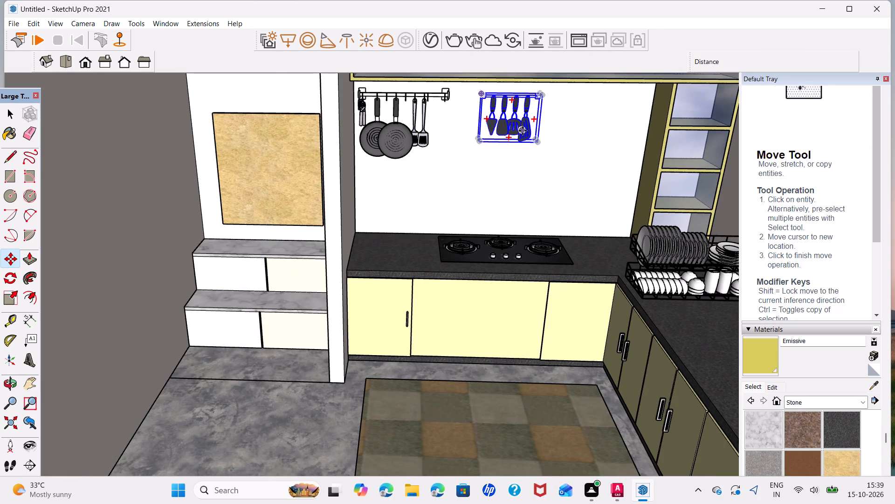
middle_click_drag(523, 131, 492, 158)
scroll(461, 154, "up", 5)
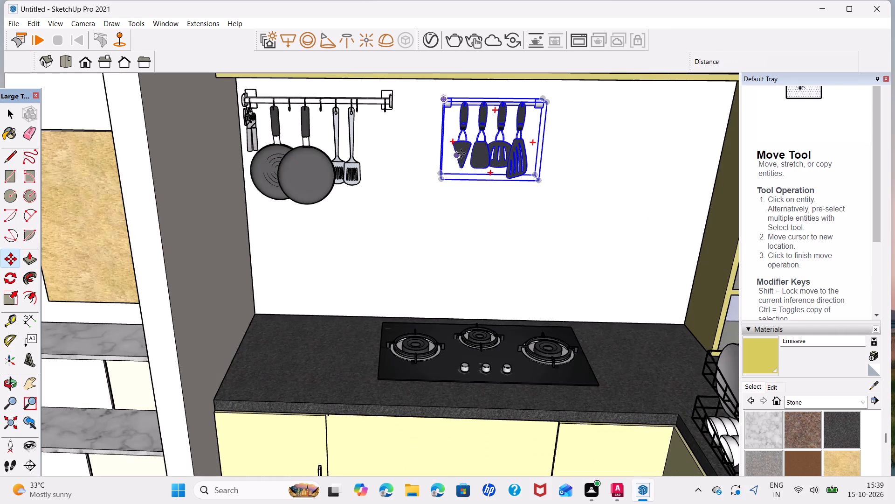
key("s")
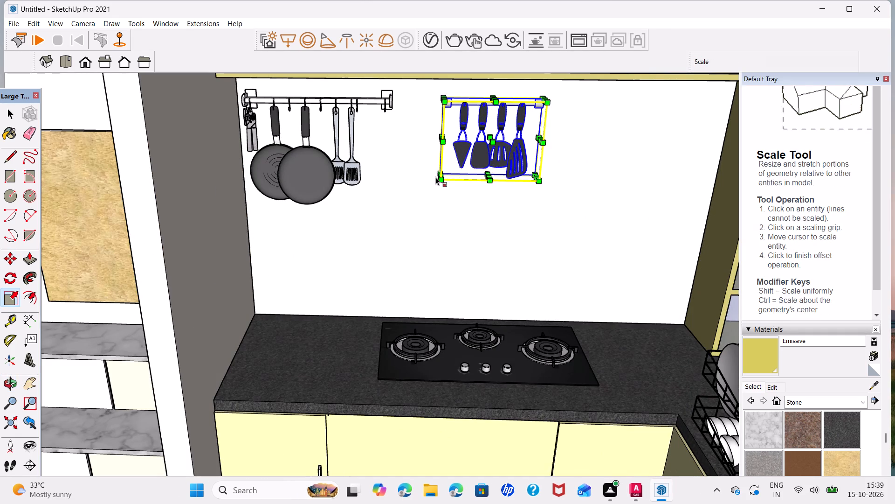
left_click(441, 181)
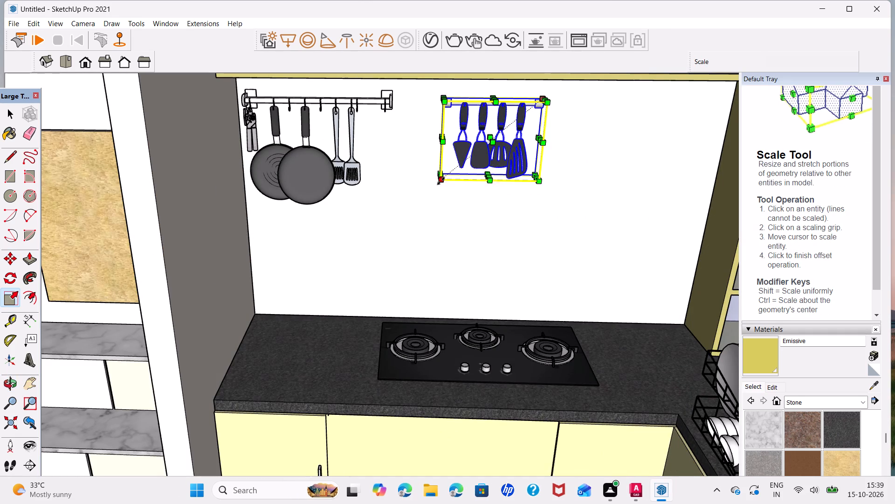
left_click(434, 185)
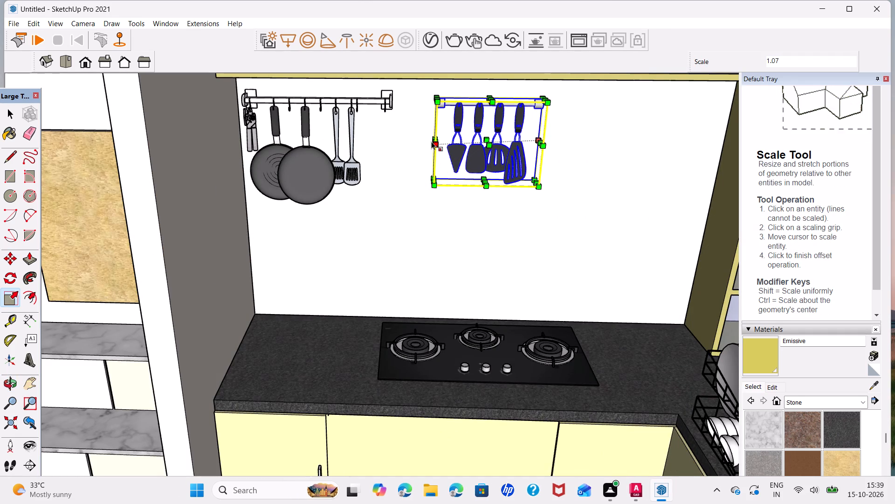
key("space")
Move the hanging kitchen utensils about 5 3/8" along the green axis, back against the wall above the hob.
key("m")
scroll(432, 94, "up", 5)
middle_click_drag(446, 114, 551, 130)
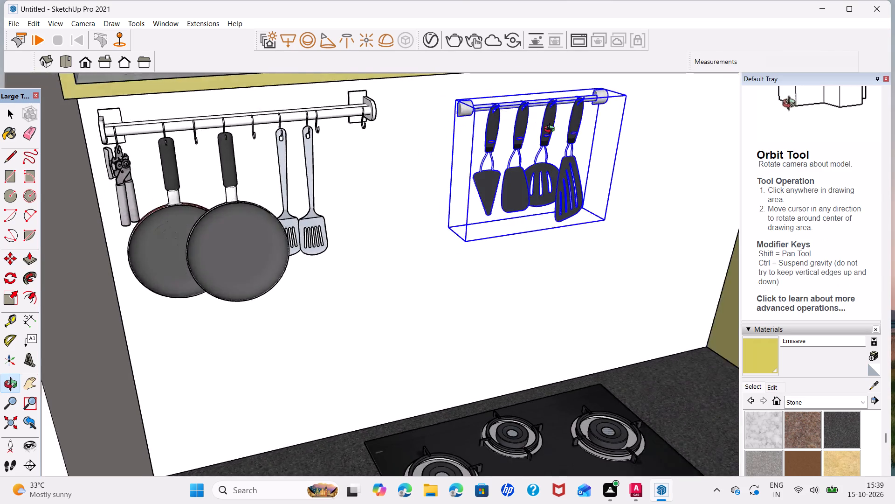
middle_click_drag(551, 130, 608, 137)
scroll(455, 103, "up", 6)
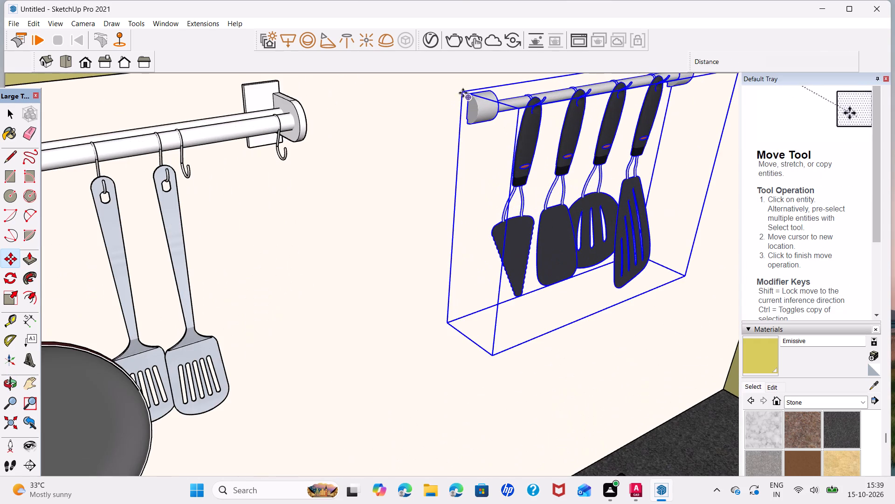
left_click(462, 91)
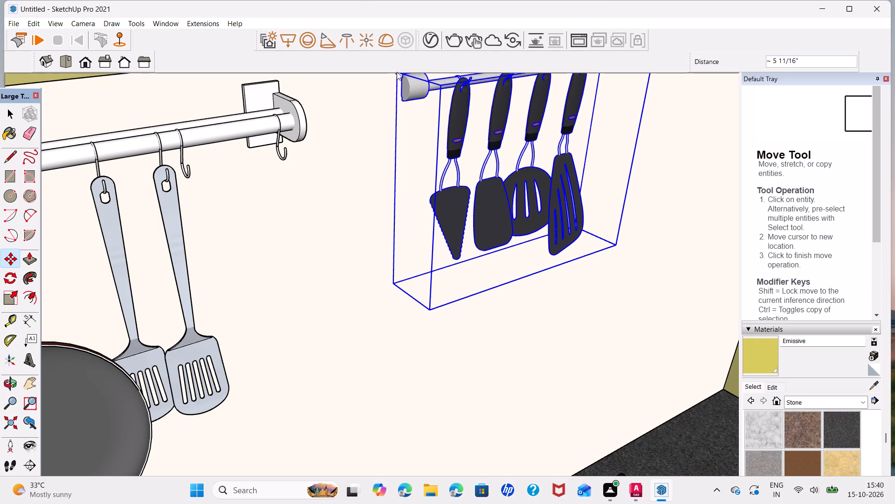
middle_click_drag(397, 72, 396, 100, "shift")
middle_click_drag(396, 100, 397, 136, "shift")
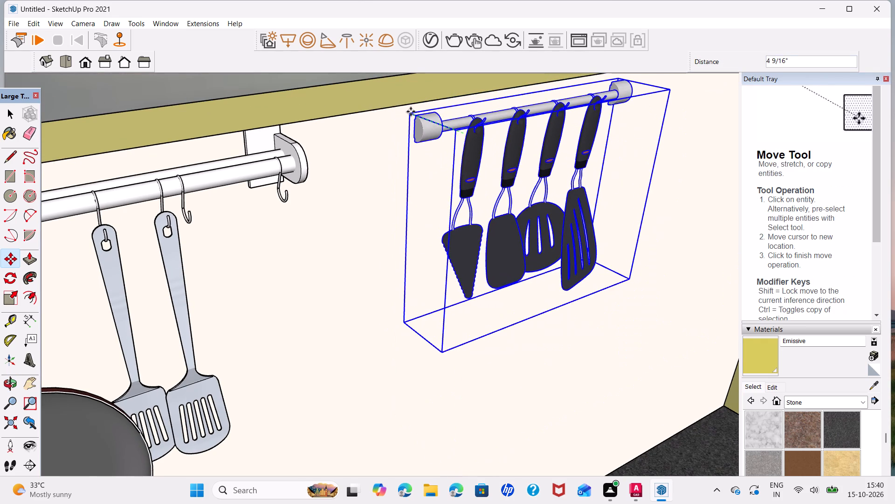
scroll(402, 106, "up", 6)
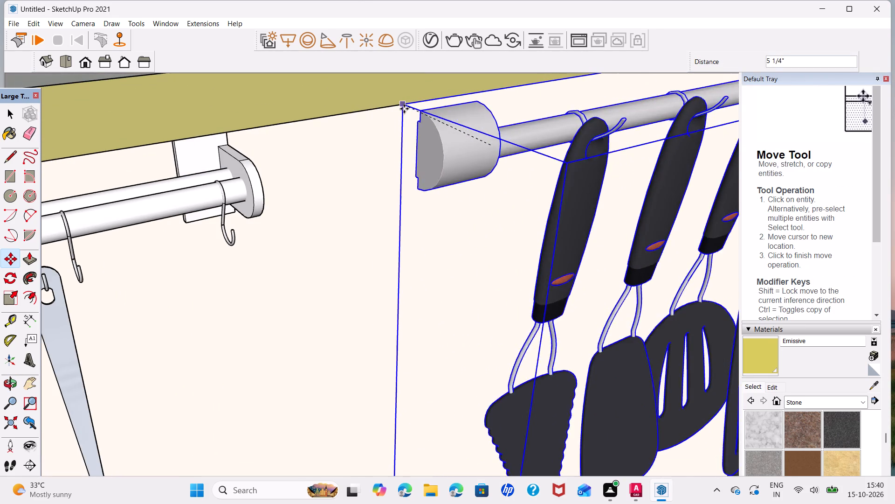
scroll(410, 117, "down", 12)
middle_click_drag(413, 119, 414, 119)
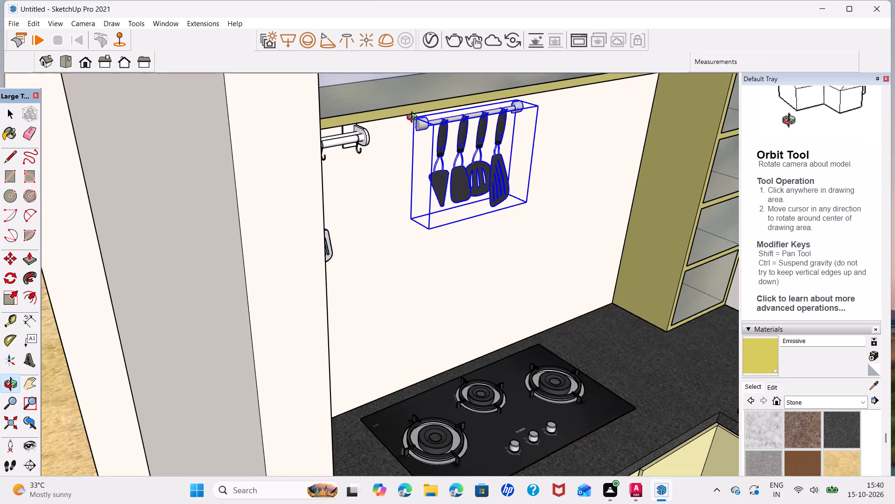
middle_click_drag(414, 119, 417, 51)
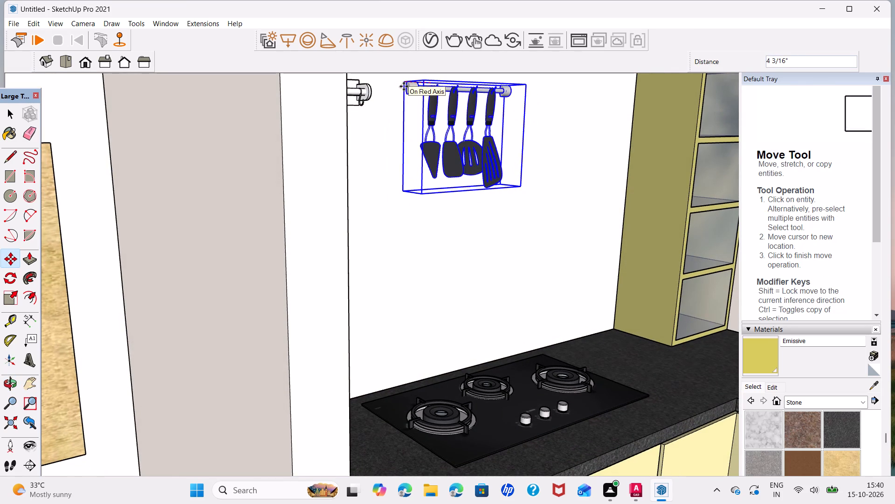
scroll(411, 89, "up", 6)
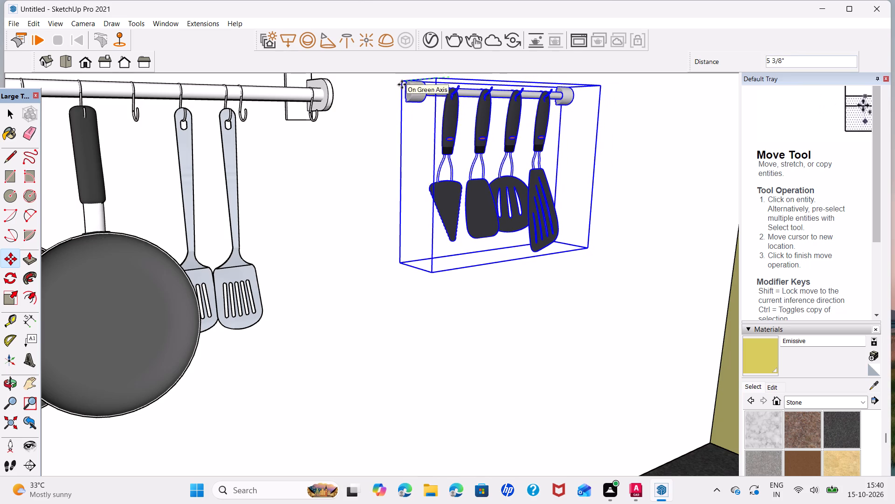
left_click(393, 78)
scroll(441, 117, "down", 6)
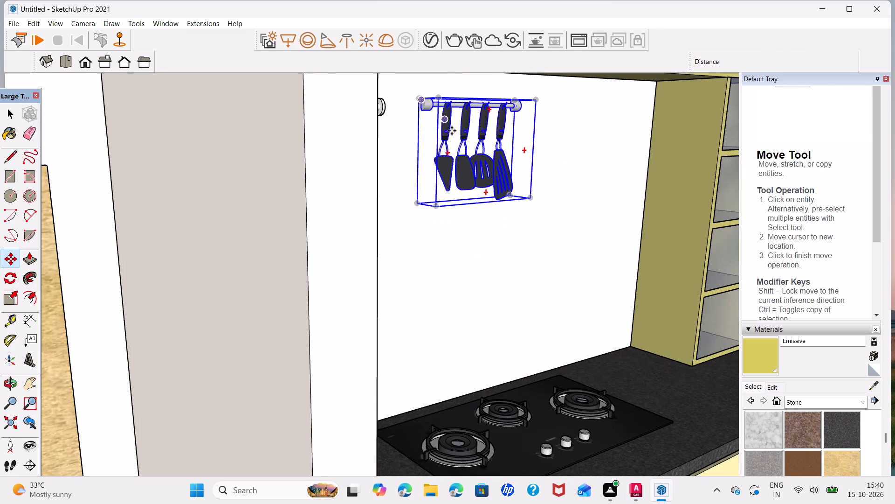
middle_click_drag(501, 174, 273, 196)
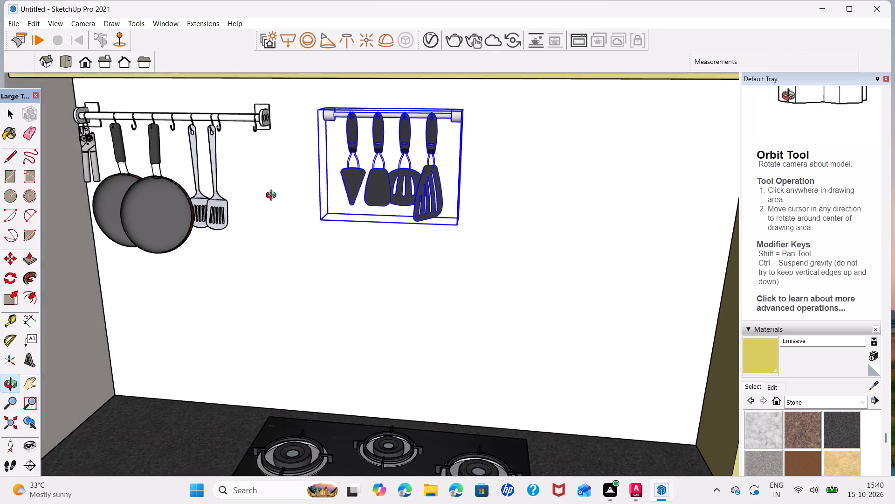
middle_click_drag(273, 196, 259, 198)
key("space")
Examine the whole kitchen from the front, including the back-wall utensils, cabinets, tall unit, rug and ceiling.
scroll(576, 280, "down", 5)
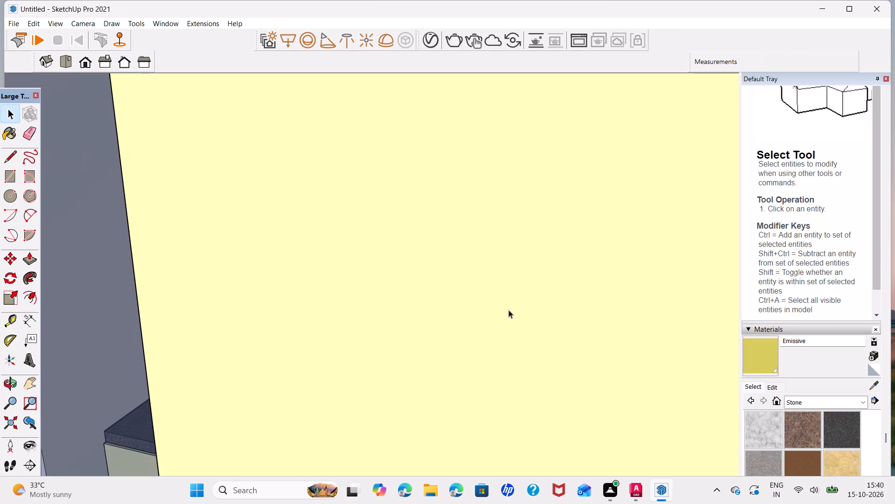
left_click(11, 426)
scroll(448, 302, "down", 4)
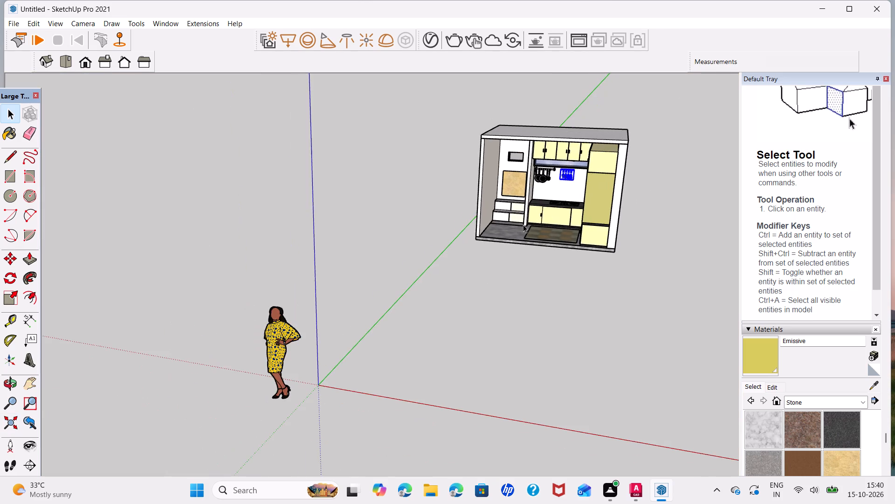
middle_click_drag(519, 187, 614, 197)
scroll(572, 184, "up", 6)
middle_click_drag(505, 225, 542, 222)
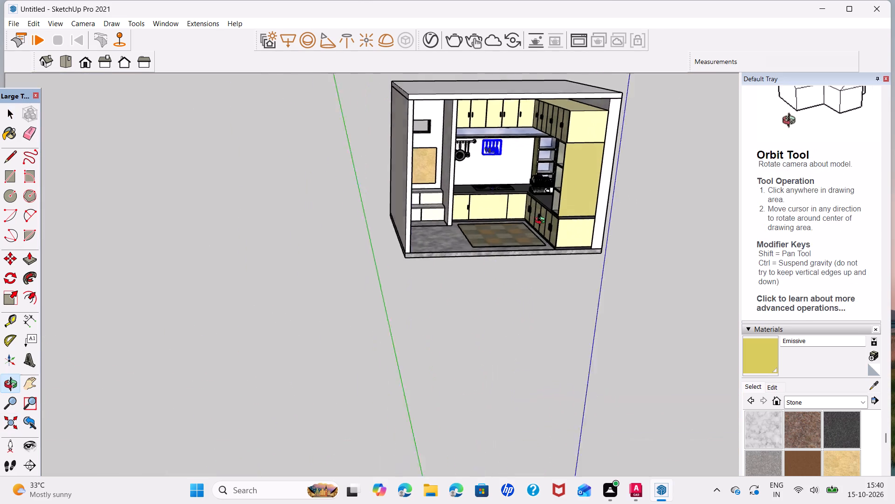
middle_click_drag(542, 222, 547, 220)
scroll(535, 193, "up", 7)
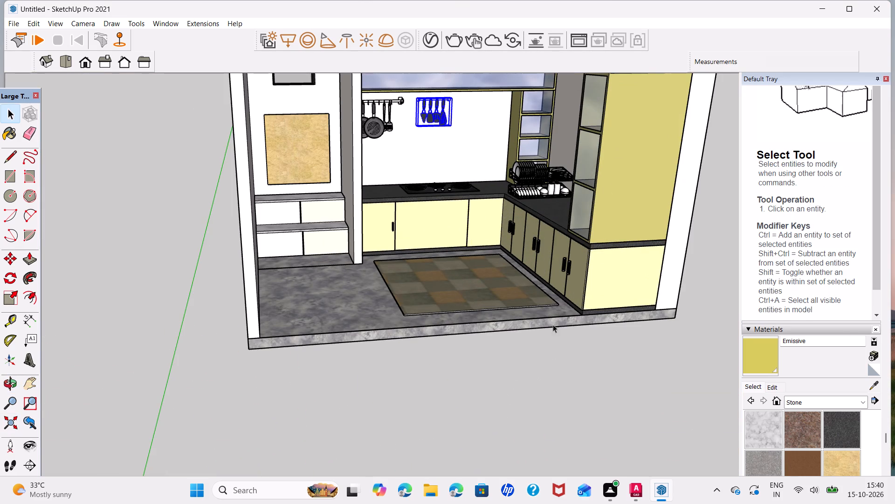
scroll(437, 207, "up", 1)
middle_click_drag(441, 212, 458, 280)
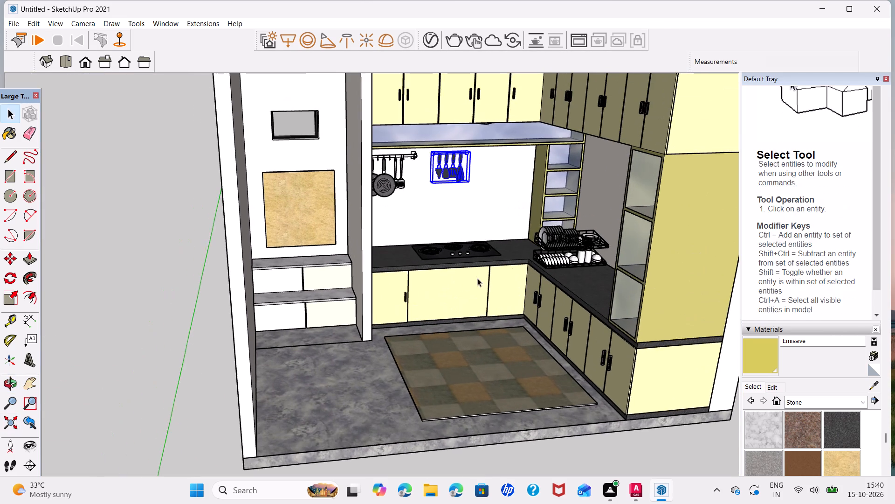
scroll(529, 265, "up", 1)
scroll(542, 289, "down", 1)
middle_click_drag(530, 290, 484, 285)
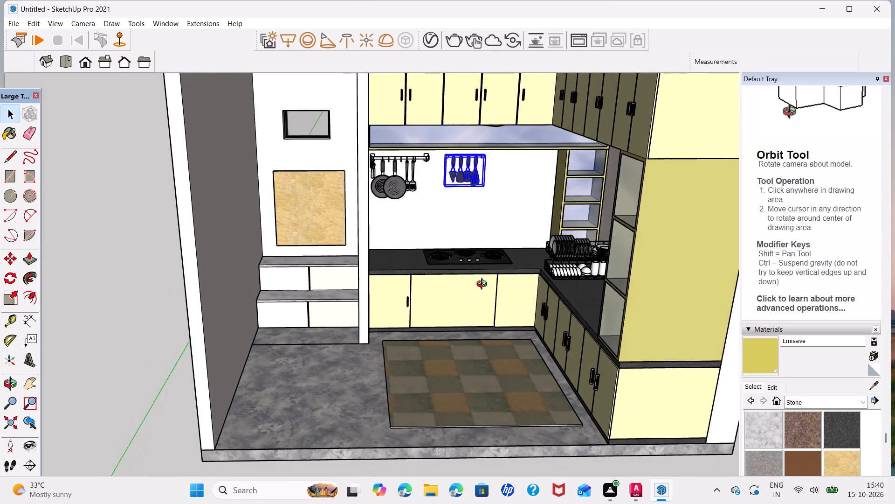
middle_click_drag(484, 285, 470, 277)
middle_click_drag(441, 260, 440, 294, "shift")
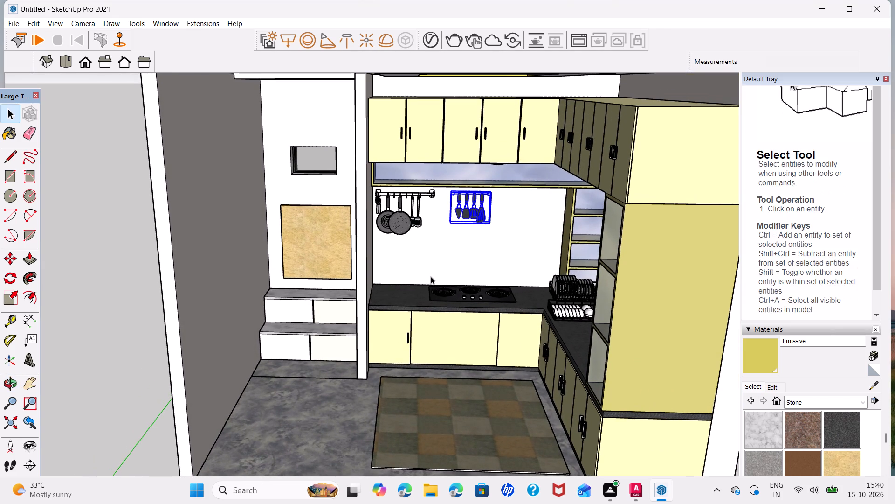
middle_click_drag(438, 303, 527, 288)
middle_click_drag(502, 263, 406, 260, "shift")
scroll(408, 267, "up", 2)
scroll(492, 268, "up", 1)
middle_click_drag(492, 268, 433, 291)
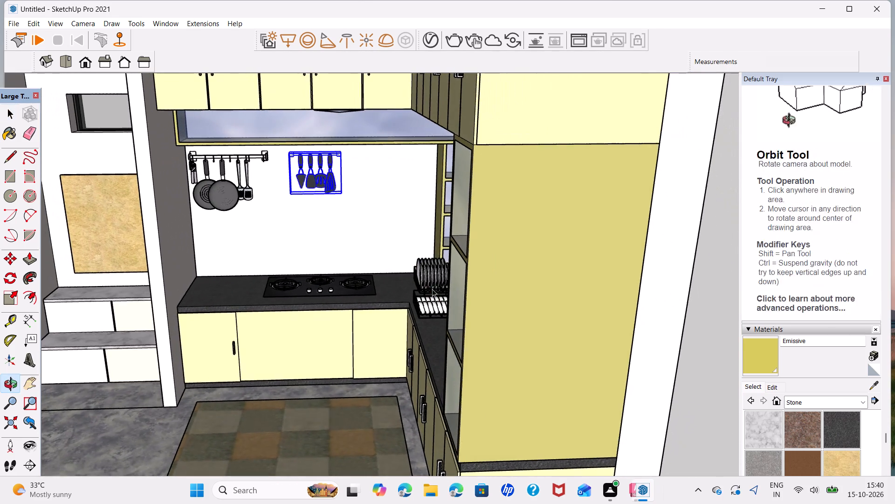
scroll(375, 259, "down", 5)
middle_click_drag(371, 255, 452, 260)
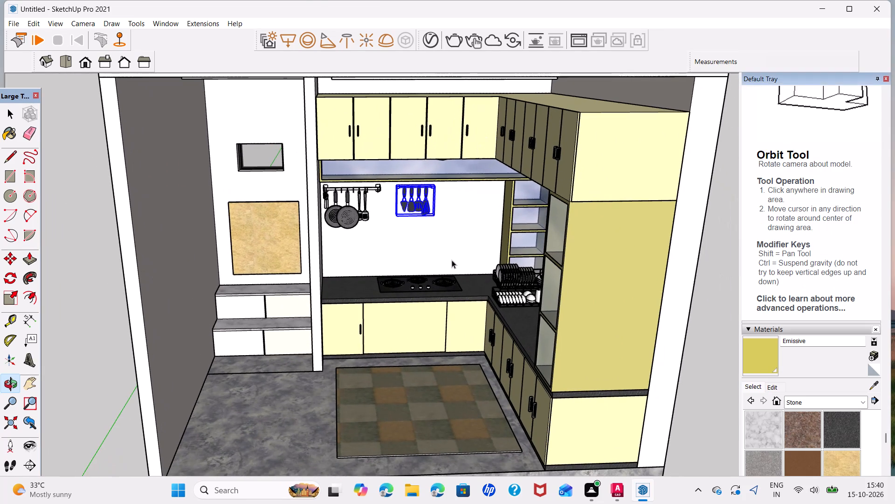
scroll(486, 304, "down", 2)
middle_click_drag(469, 323, 452, 316)
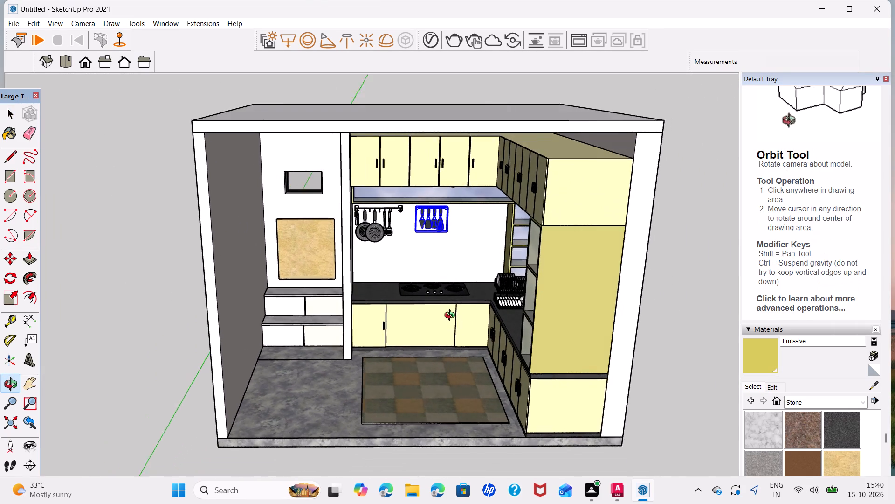
middle_click_drag(452, 316, 453, 313)
scroll(437, 307, "up", 2)
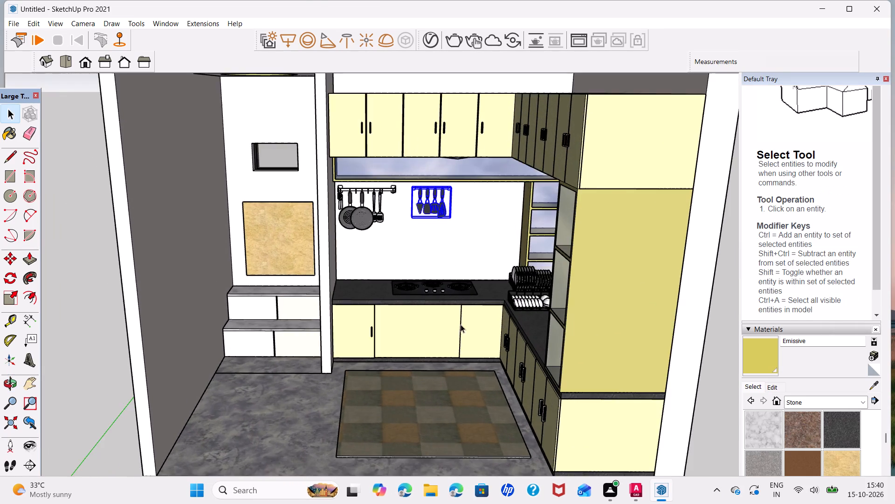
middle_click_drag(461, 324, 460, 285)
scroll(451, 291, "down", 1)
middle_click_drag(451, 291, 446, 312)
Turn on custom orientation for the SunLight in the V-Ray Asset Editor.
left_click(431, 41)
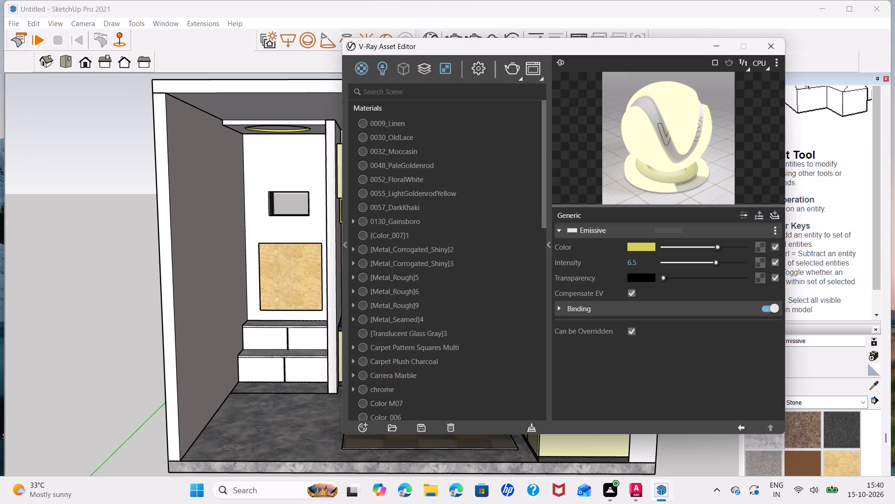
left_click(382, 66)
left_click(407, 138)
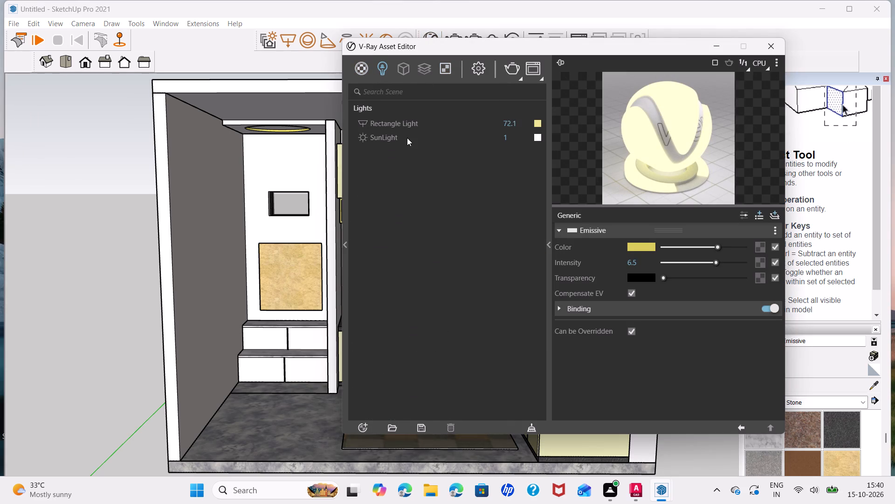
left_click(758, 247)
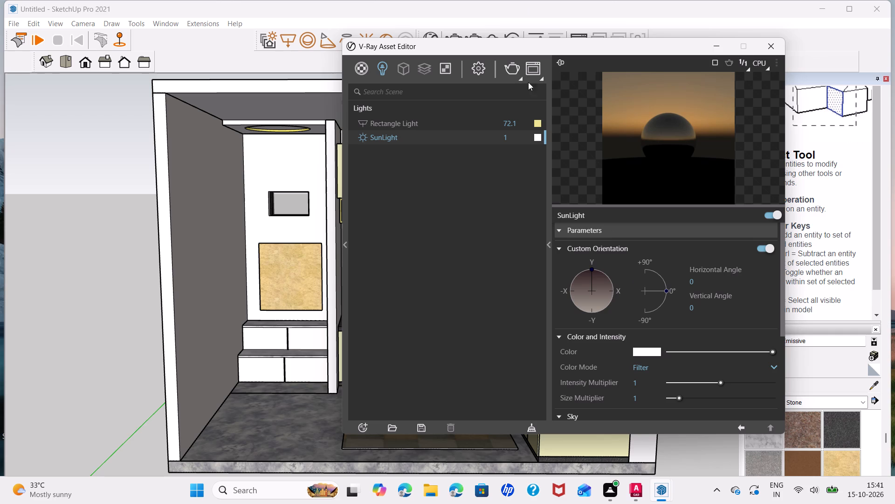
Render the kitchen view with V-Ray and check the image in the frame buffer.
left_click(515, 68)
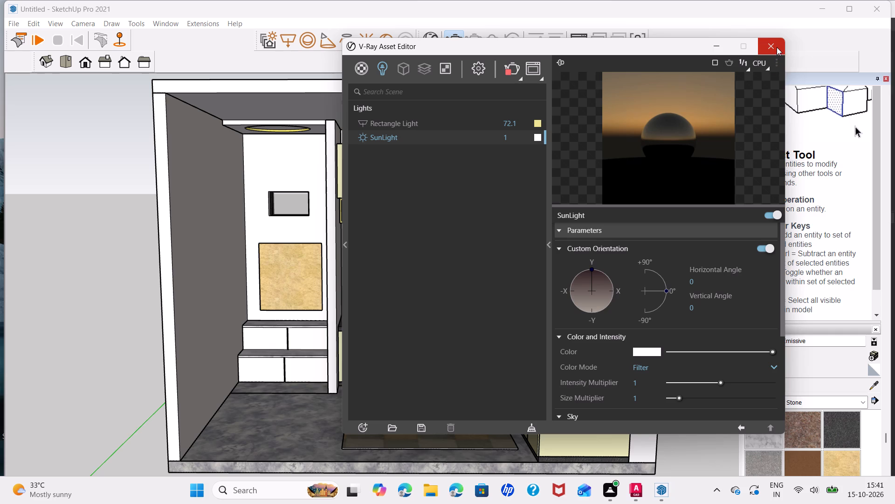
left_click(777, 47)
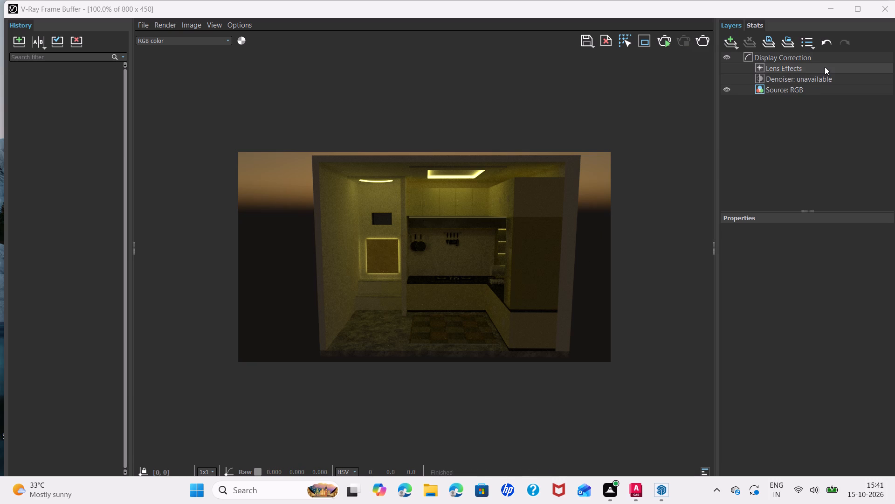
left_click(885, 9)
Examine the kitchen from an angled view, including the rug, side-wall cabinets and window.
middle_click_drag(487, 320, 560, 315)
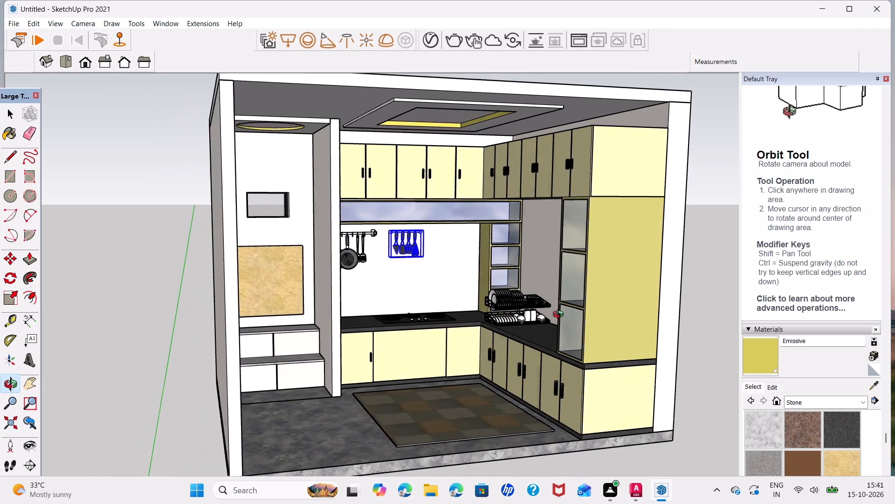
middle_click_drag(560, 315, 601, 319)
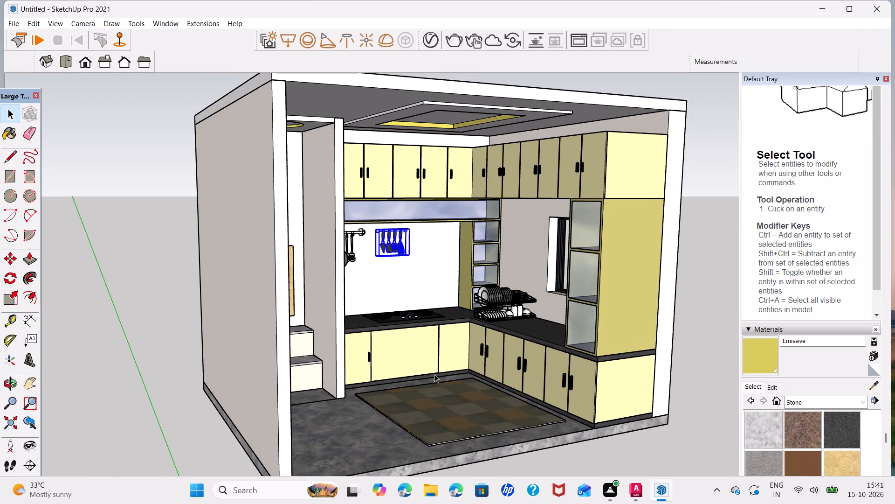
scroll(434, 374, "up", 1)
middle_click_drag(449, 364, 434, 366)
scroll(522, 379, "up", 2)
middle_click_drag(526, 382, 549, 398)
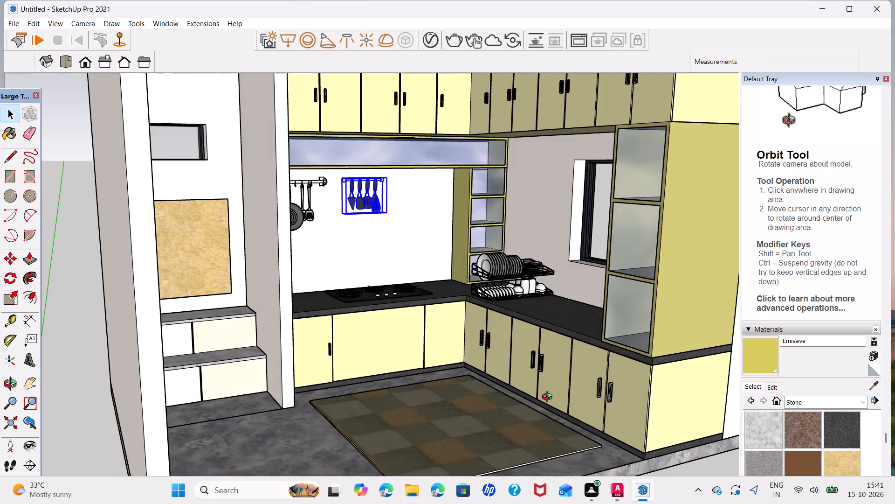
middle_click_drag(549, 398, 546, 383)
scroll(536, 369, "down", 1)
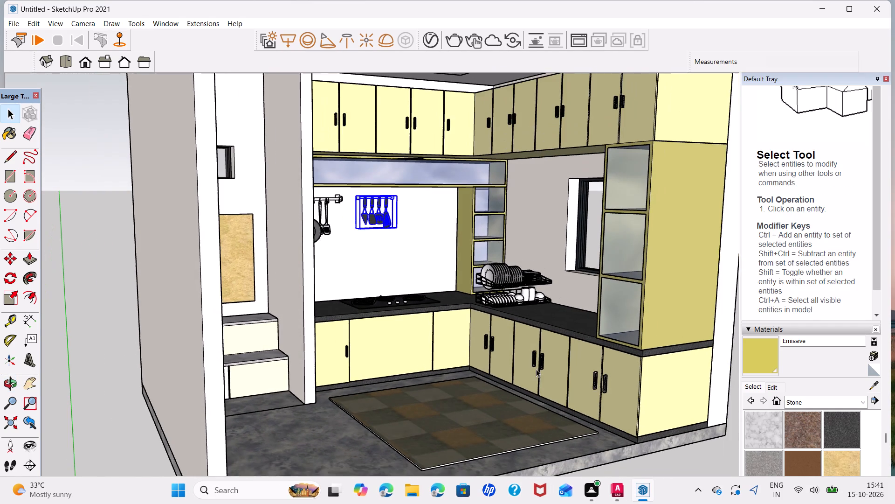
scroll(531, 347, "down", 1)
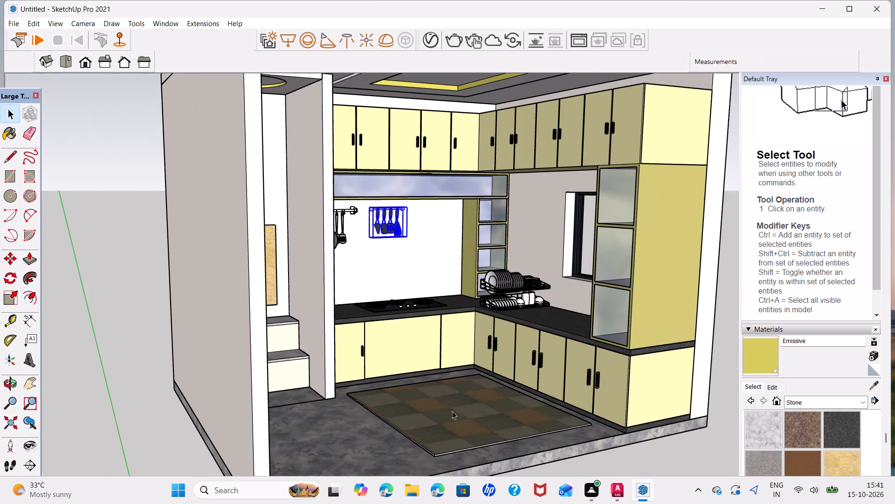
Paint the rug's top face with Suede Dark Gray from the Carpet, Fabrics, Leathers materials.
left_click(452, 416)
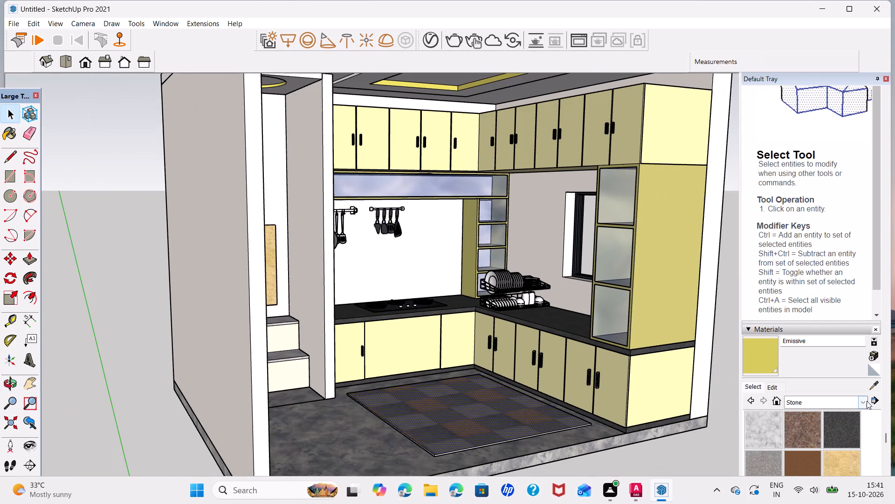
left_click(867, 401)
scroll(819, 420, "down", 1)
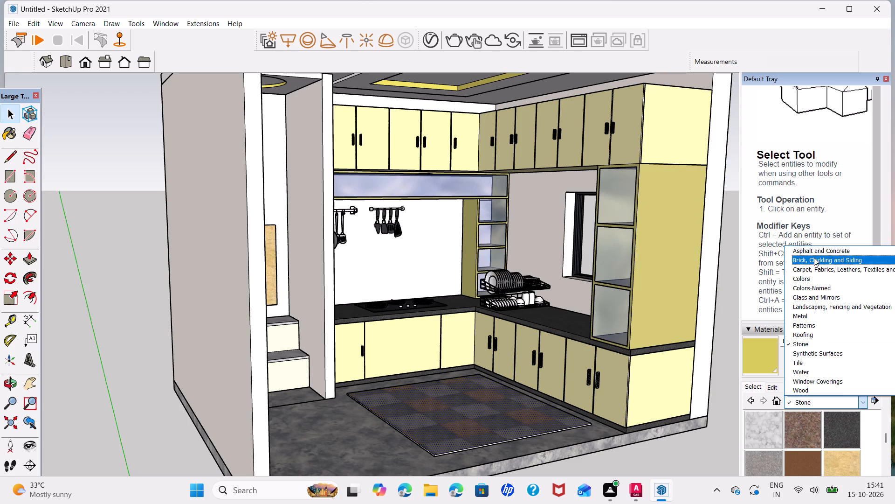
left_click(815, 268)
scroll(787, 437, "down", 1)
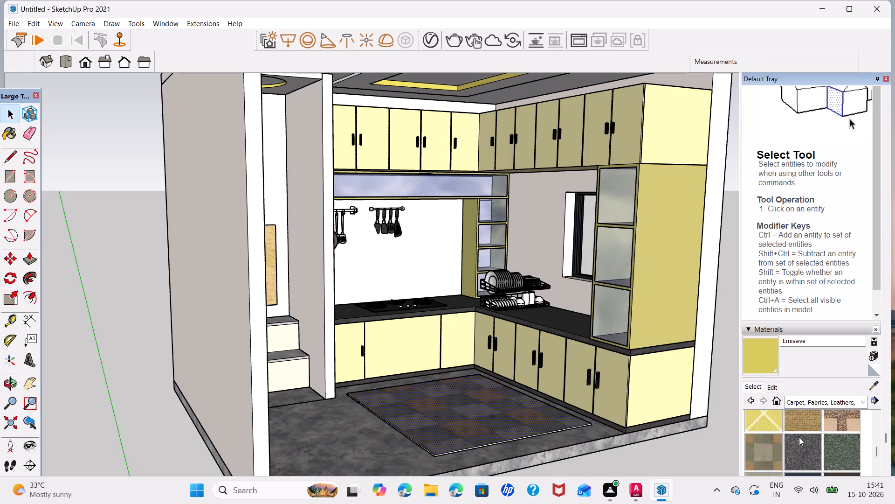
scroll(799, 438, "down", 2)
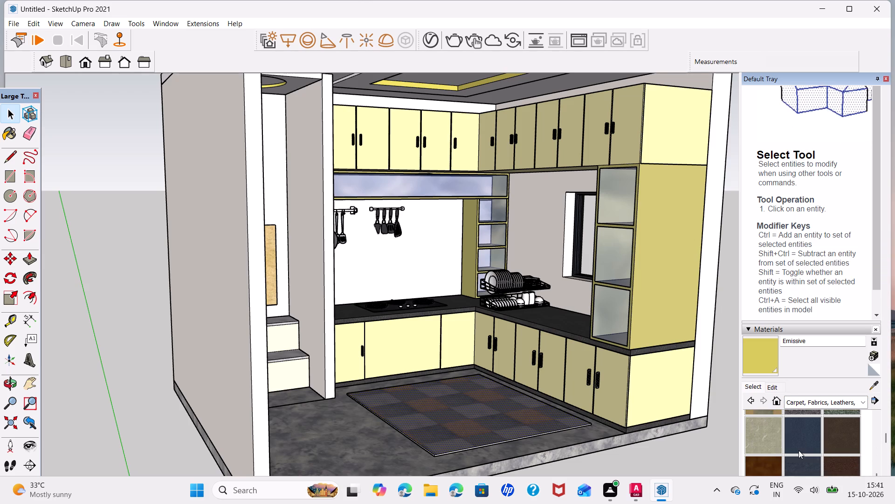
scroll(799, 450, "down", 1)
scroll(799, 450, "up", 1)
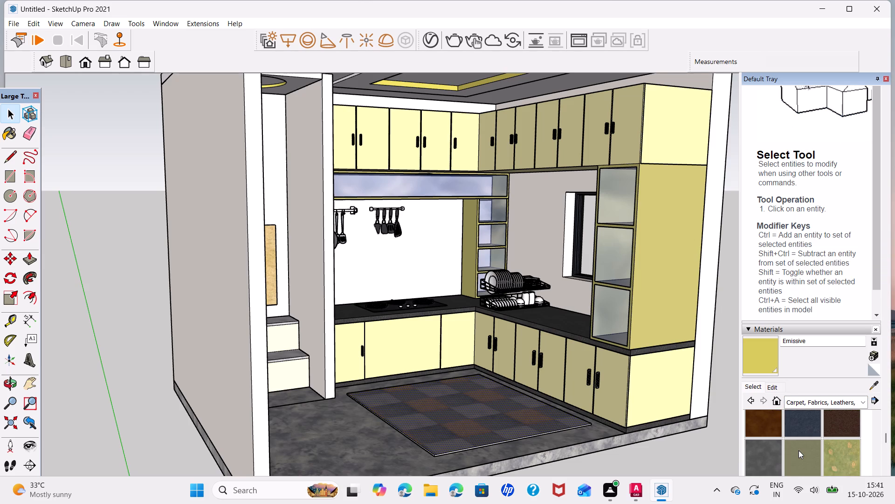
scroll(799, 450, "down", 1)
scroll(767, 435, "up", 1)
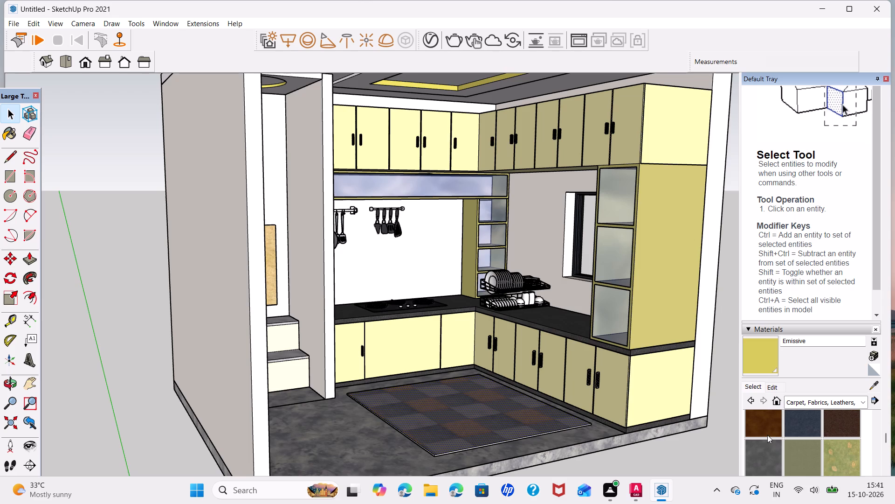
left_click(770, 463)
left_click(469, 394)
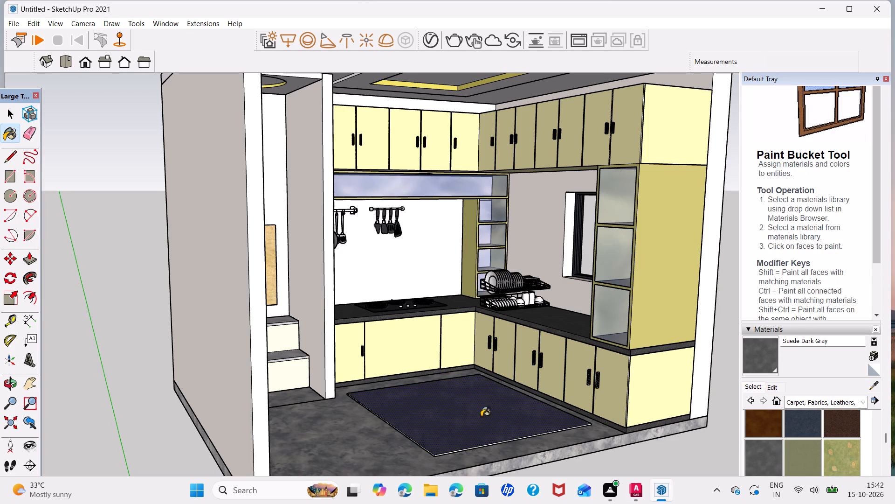
Paint the rug's top face with Textile Leaves Green.
left_click(844, 459)
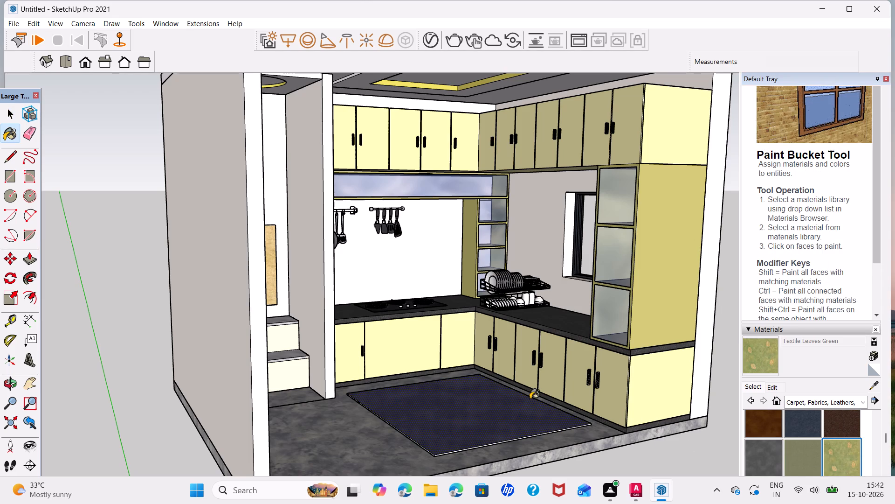
left_click(480, 400)
key("space")
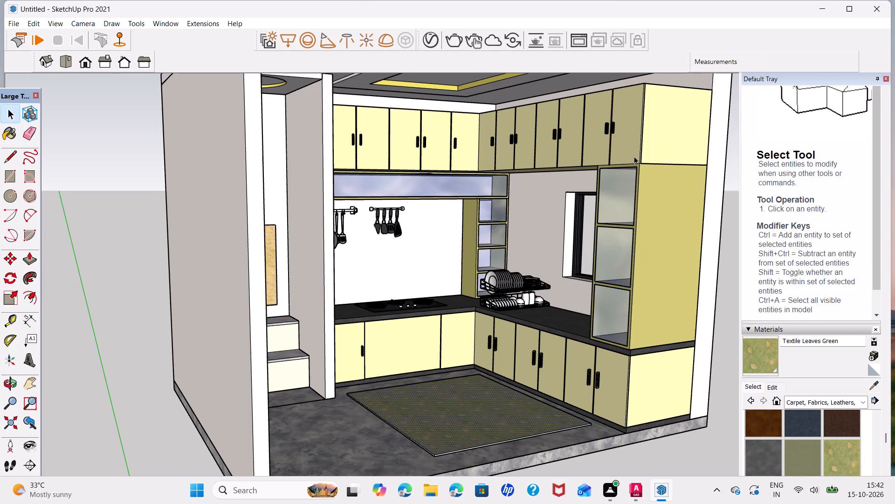
Render the angled kitchen view with V-Ray and inspect the image up close in the frame buffer.
left_click(454, 47)
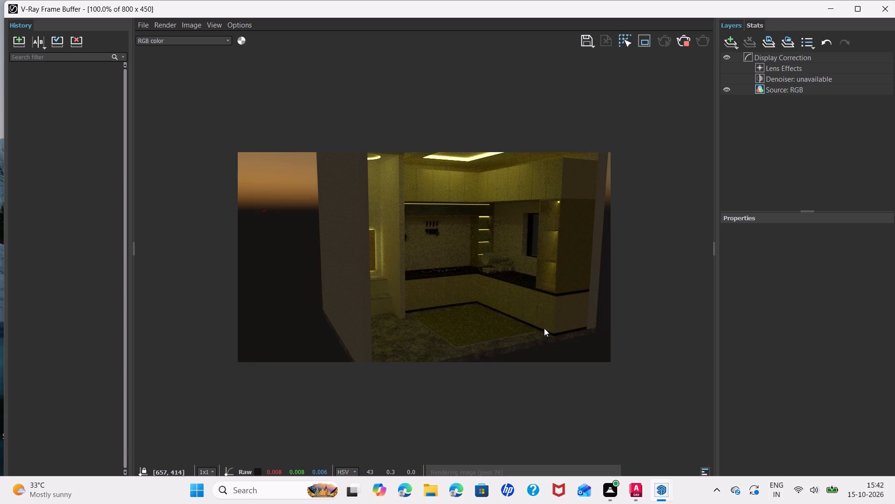
scroll(541, 317, "up", 1)
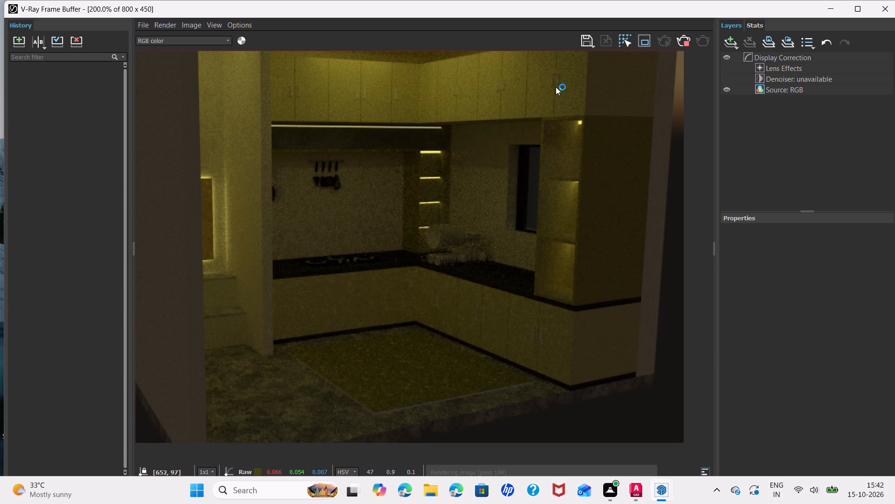
left_click(888, 9)
Paint all the door handles of the back-wall upper cabinets with Aluminum from the Metal materials.
scroll(364, 135, "up", 5)
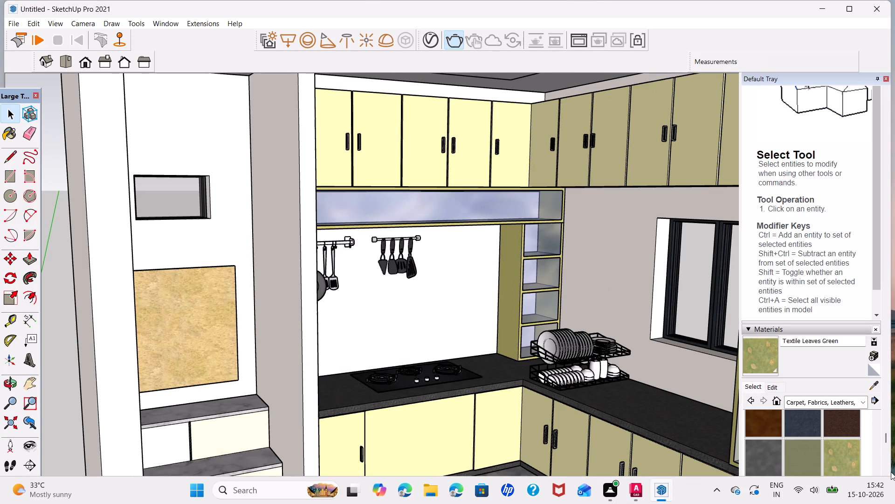
left_click(866, 406)
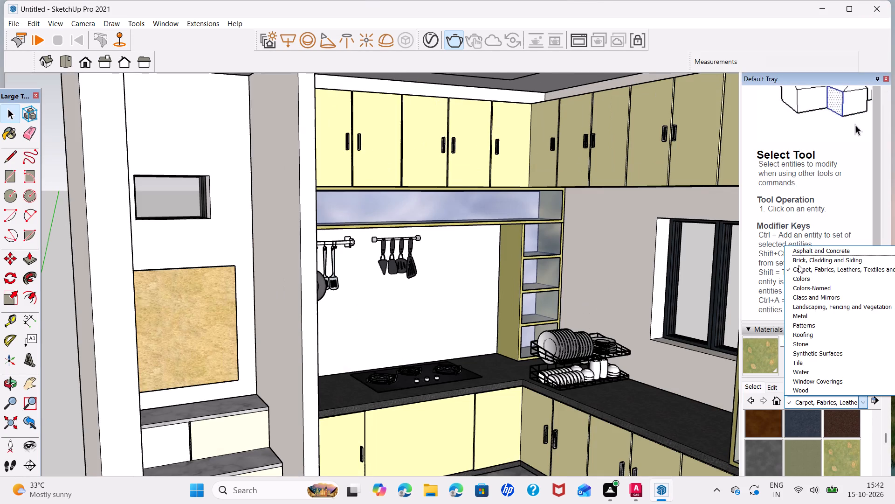
left_click(810, 315)
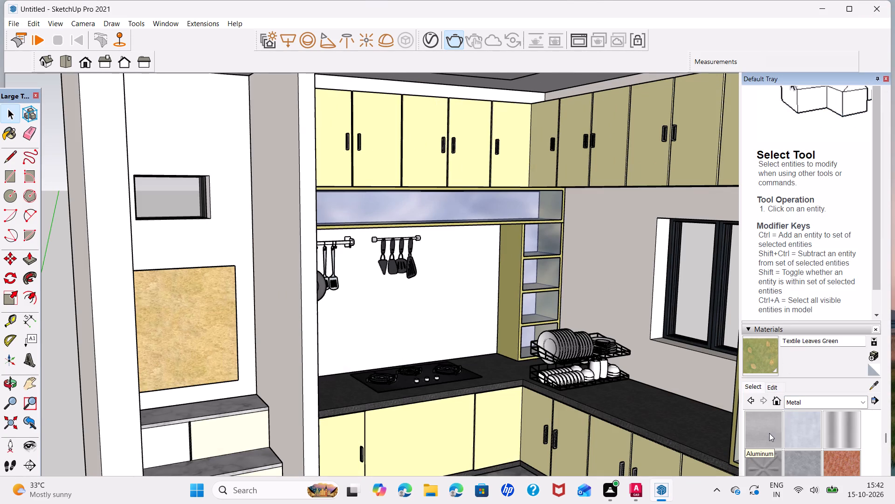
left_click(769, 433)
scroll(305, 154, "up", 7)
scroll(390, 126, "up", 6)
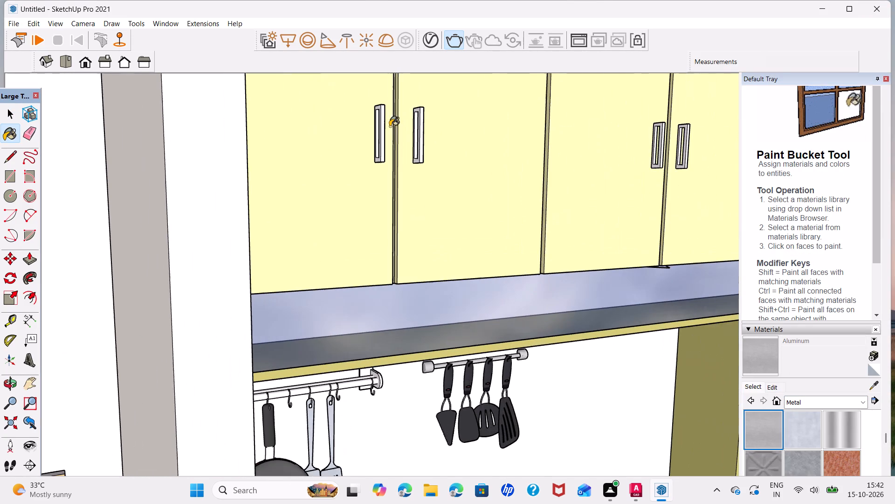
left_click(381, 118)
left_click(420, 157)
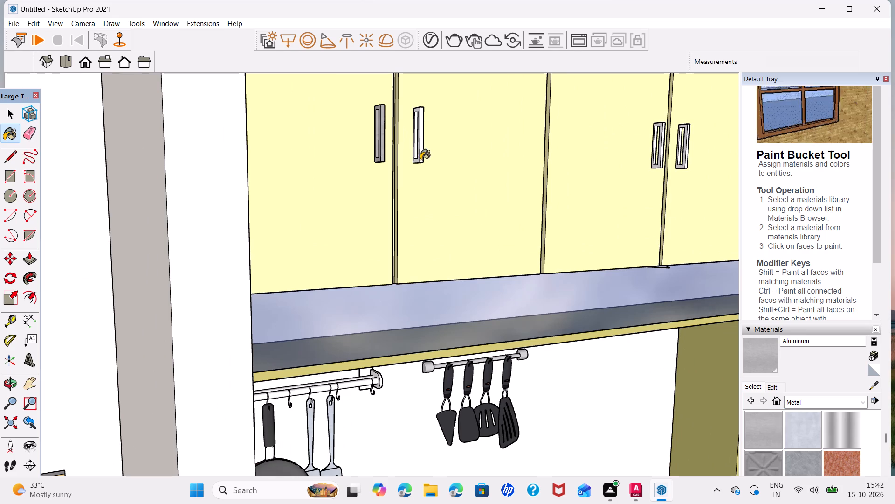
left_click(657, 163)
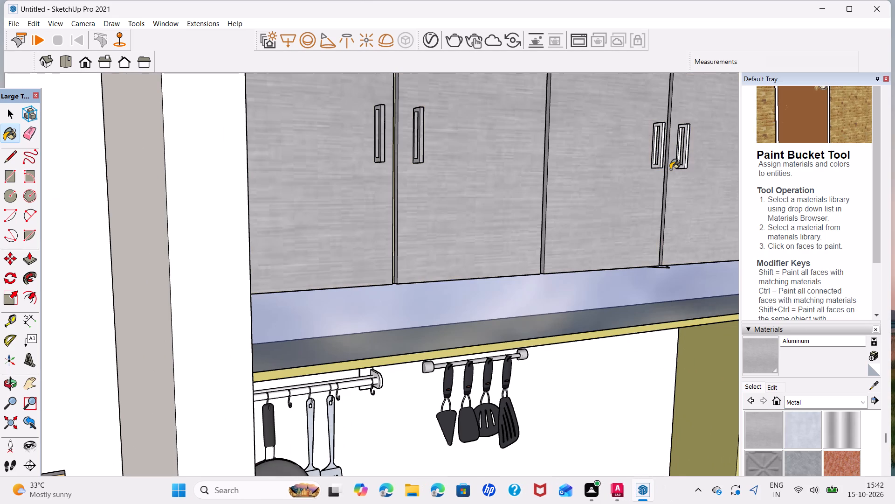
key("ctrl+z")
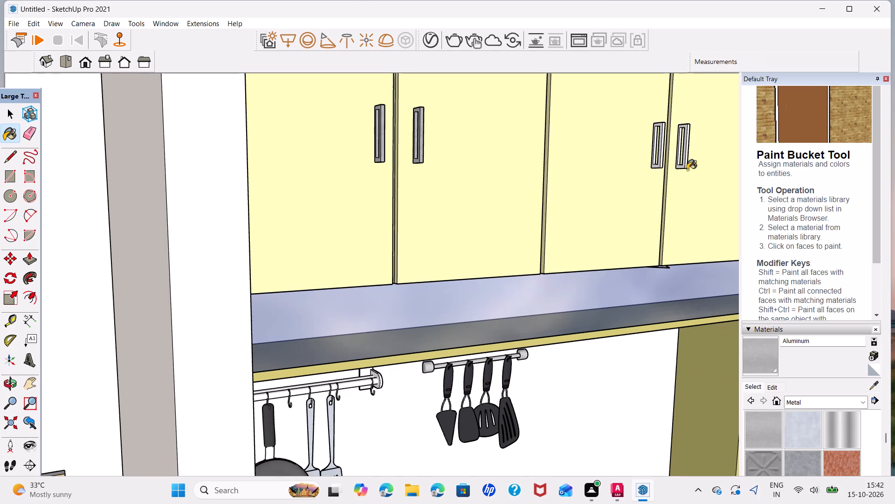
left_click(683, 165)
left_click(660, 156)
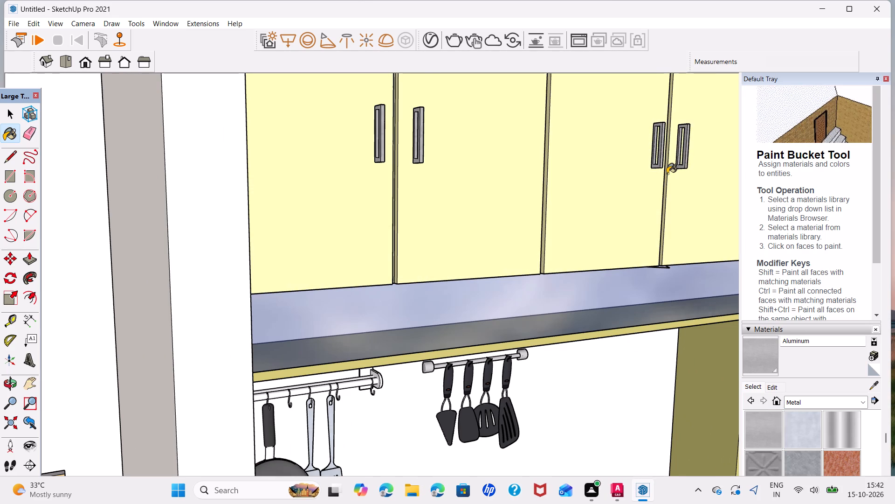
scroll(667, 174, "down", 4)
middle_click_drag(667, 174, 207, 208)
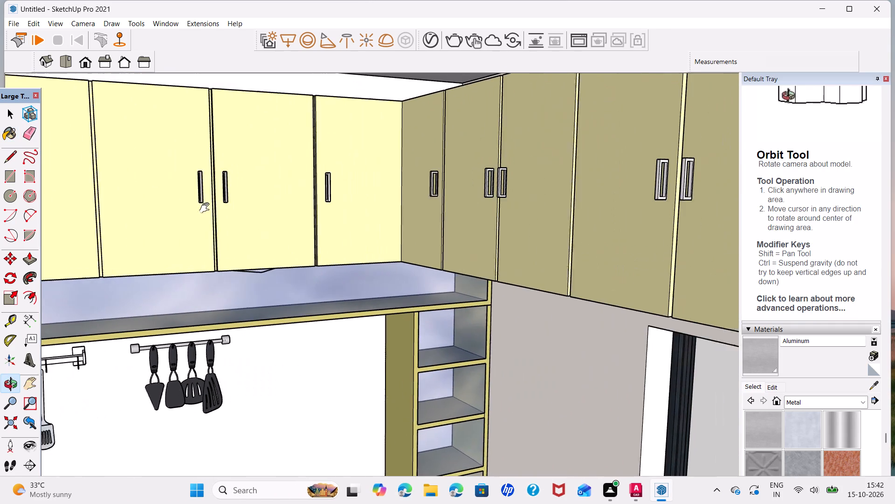
middle_click_drag(207, 208, 205, 209)
scroll(317, 190, "up", 5)
left_click(322, 193)
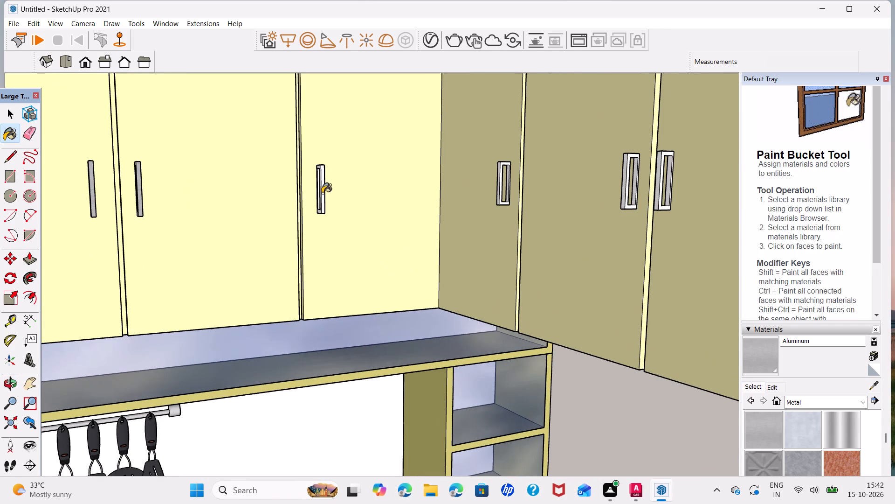
Paint all the door handles of the side-wall upper cabinets with Aluminum.
left_click(500, 185)
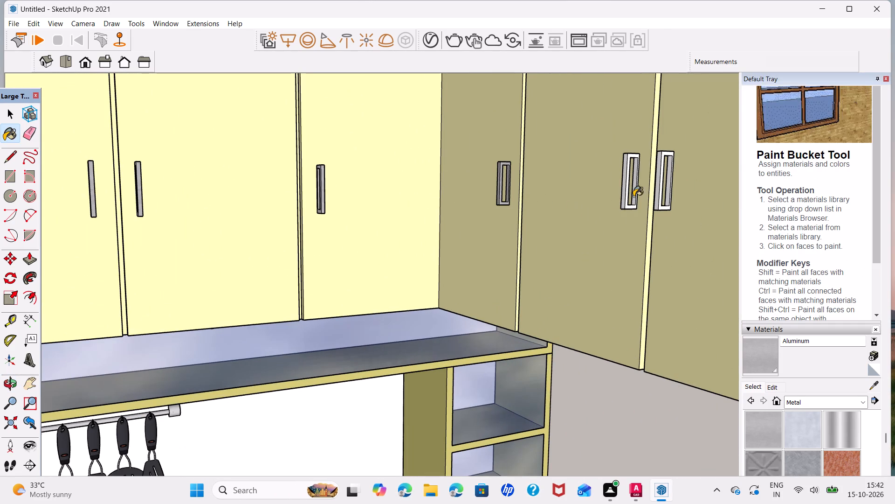
left_click(625, 185)
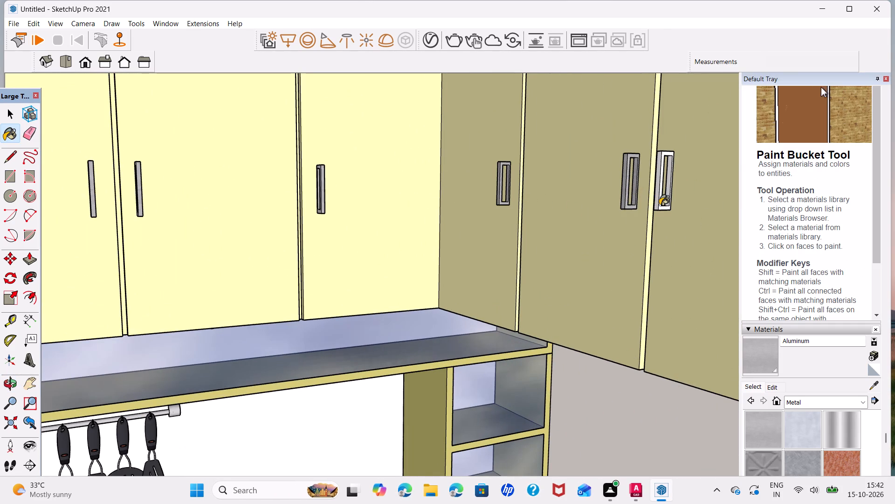
left_click(660, 205)
scroll(642, 221, "down", 5)
middle_click_drag(645, 219, 181, 196, "shift")
left_click(231, 188)
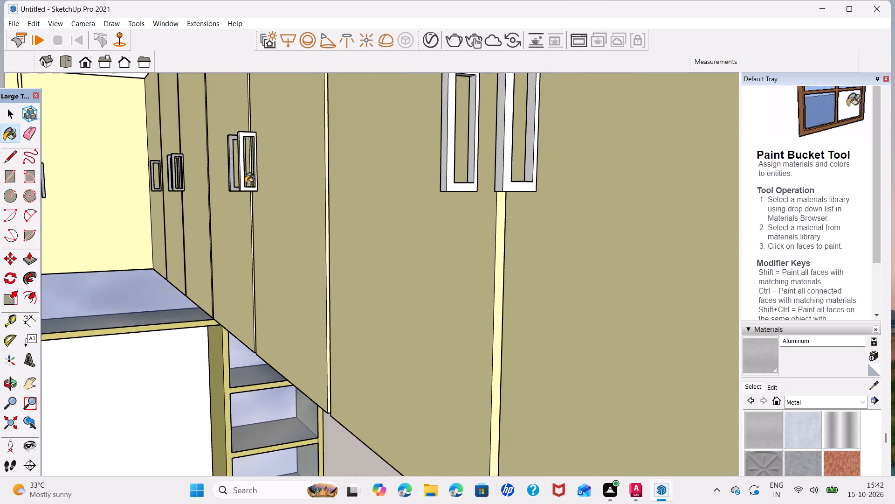
left_click(242, 181)
left_click(448, 180)
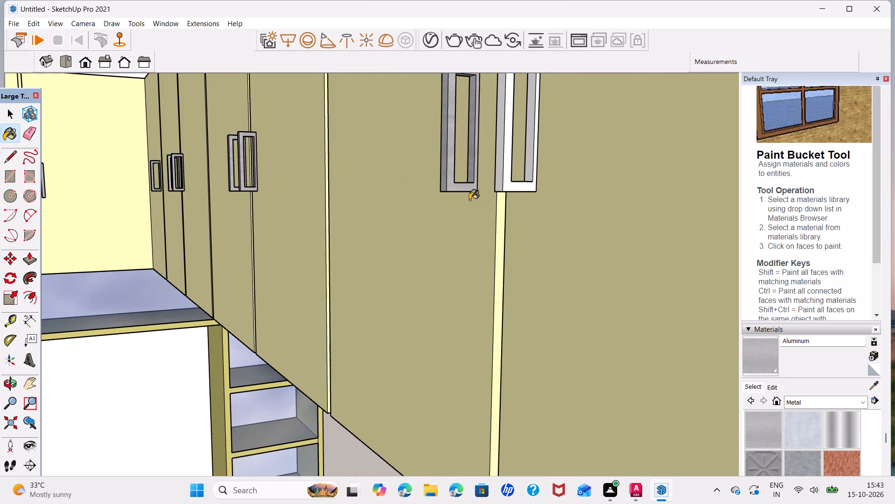
left_click(504, 185)
Paint all the door handles of the side-wall base cabinets with Aluminum.
scroll(456, 219, "down", 11)
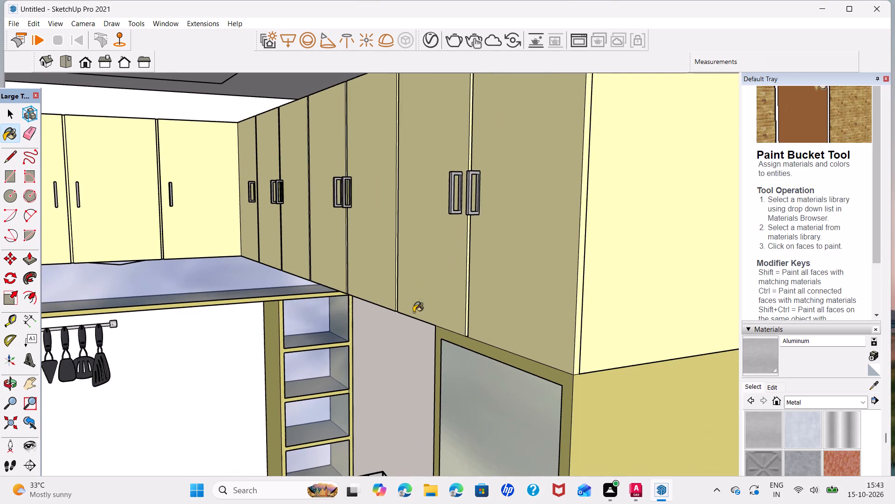
scroll(413, 324, "down", 7)
middle_click_drag(415, 375, 487, 176)
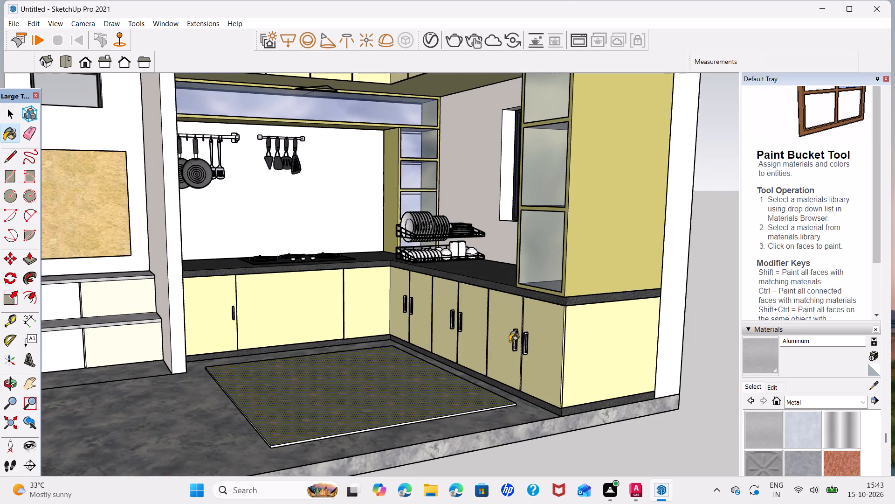
scroll(515, 349, "up", 5)
left_click(531, 352)
scroll(511, 335, "up", 4)
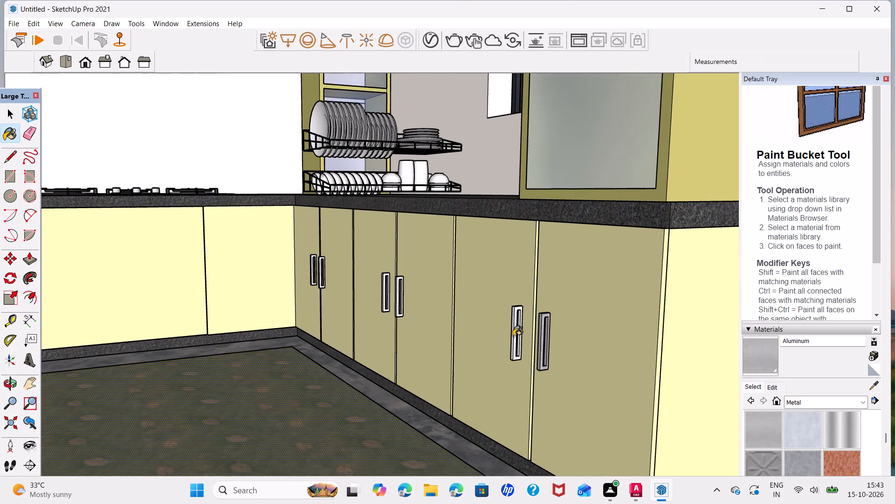
left_click(514, 336)
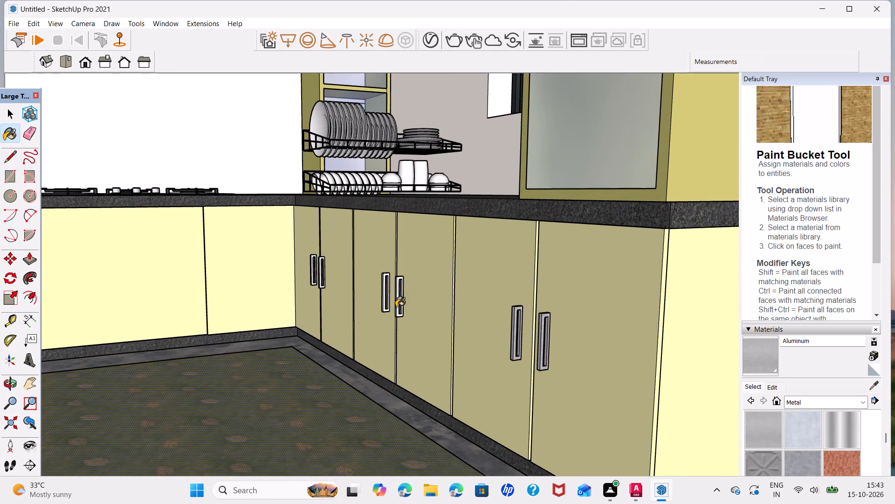
left_click(396, 307)
left_click(383, 293)
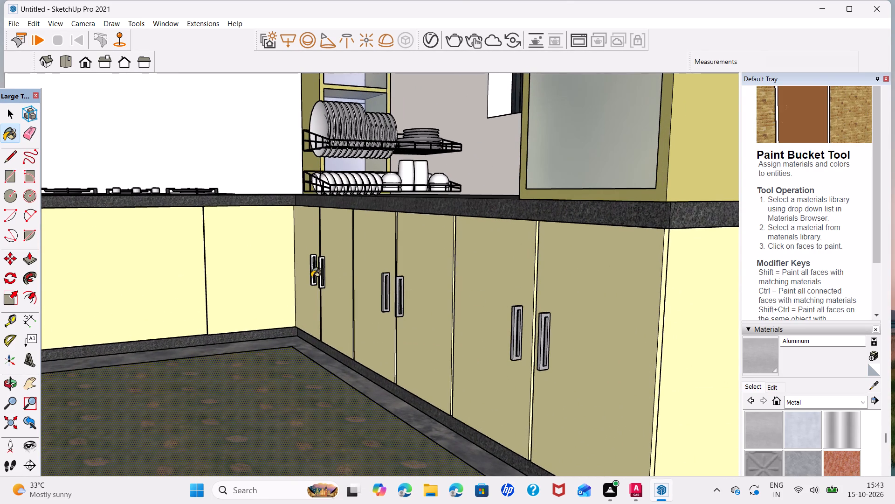
scroll(309, 266, "up", 6)
left_click(313, 267)
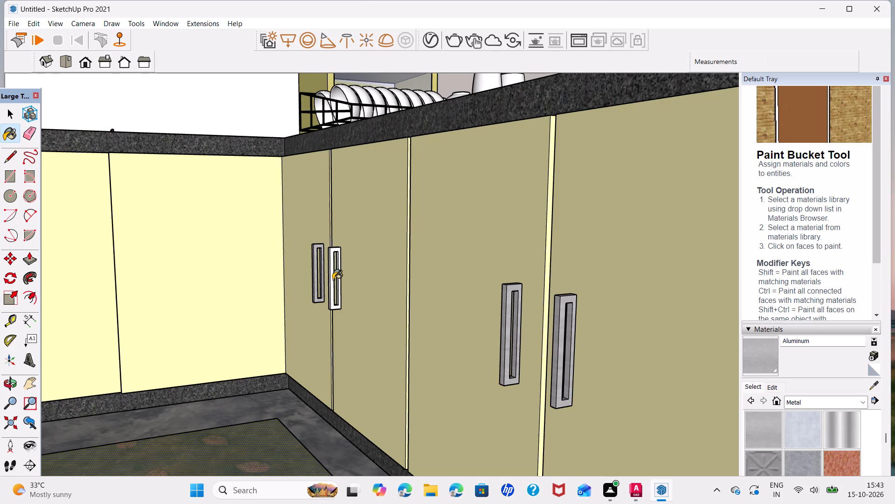
left_click(333, 280)
Paint the single door handle of the back-wall base cabinets with Aluminum.
scroll(311, 288, "down", 13)
middle_click_drag(300, 284, 335, 275, "shift")
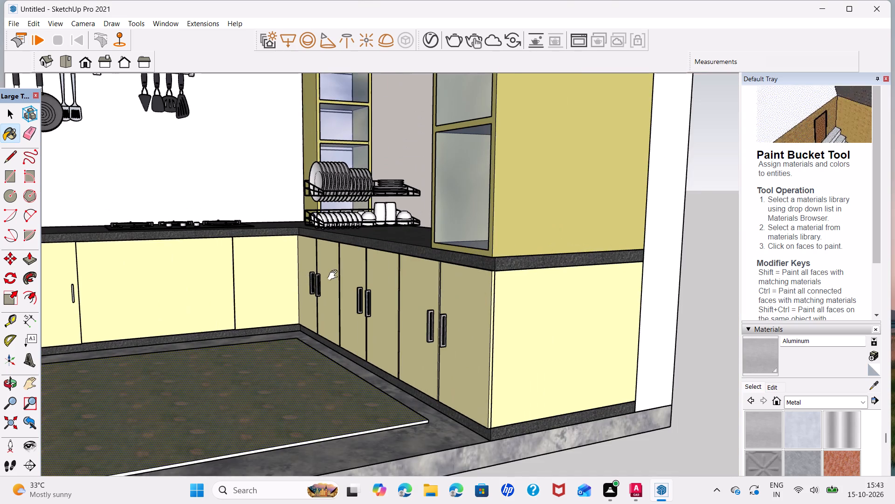
middle_click_drag(335, 275, 454, 277, "shift")
scroll(249, 275, "up", 5)
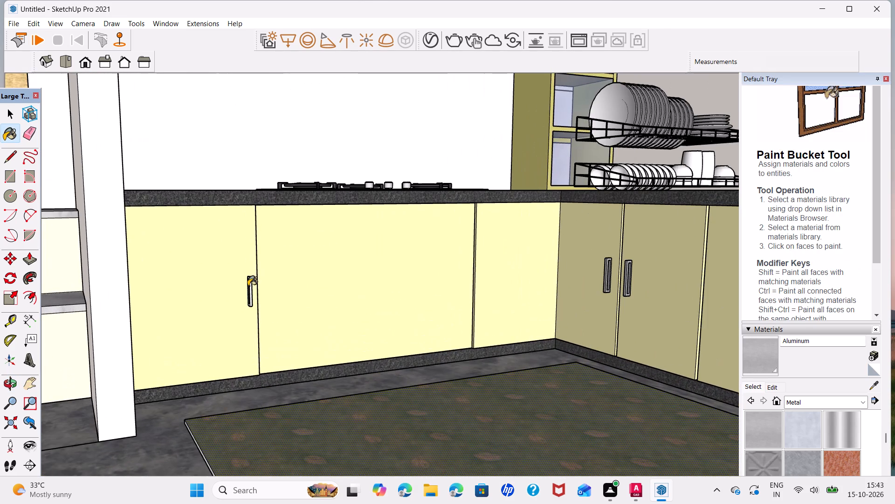
left_click(249, 288)
scroll(249, 288, "up", 6)
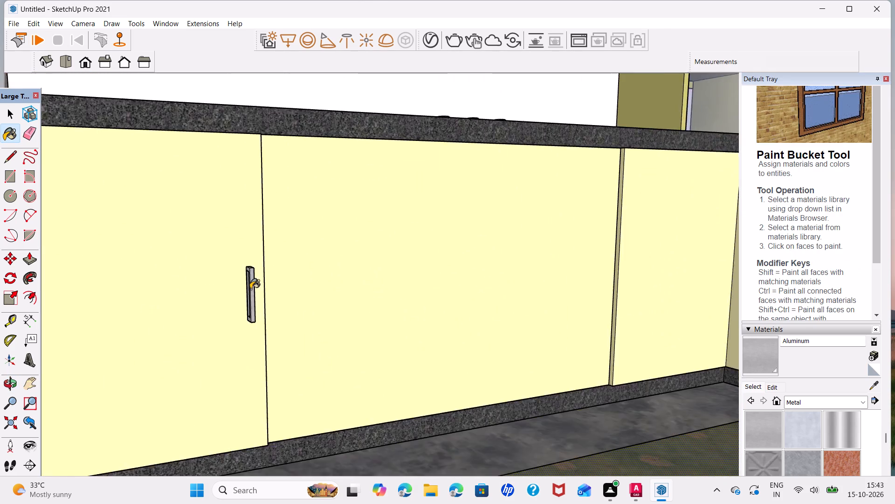
scroll(250, 289, "up", 4)
scroll(324, 297, "down", 5)
Copy the aluminum handle about 3' 3" horizontally along the back-wall base cabinets onto the door nearest the corner.
middle_click_drag(373, 307, 330, 295, "shift")
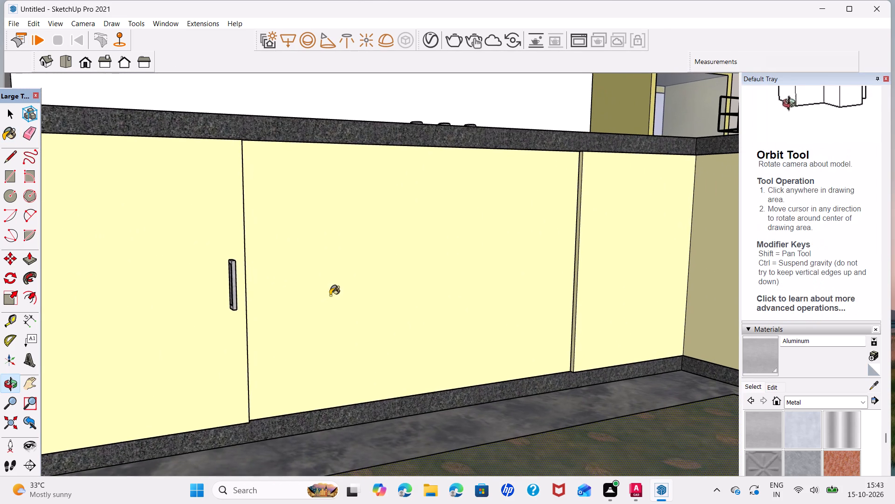
middle_click_drag(379, 322, 279, 320)
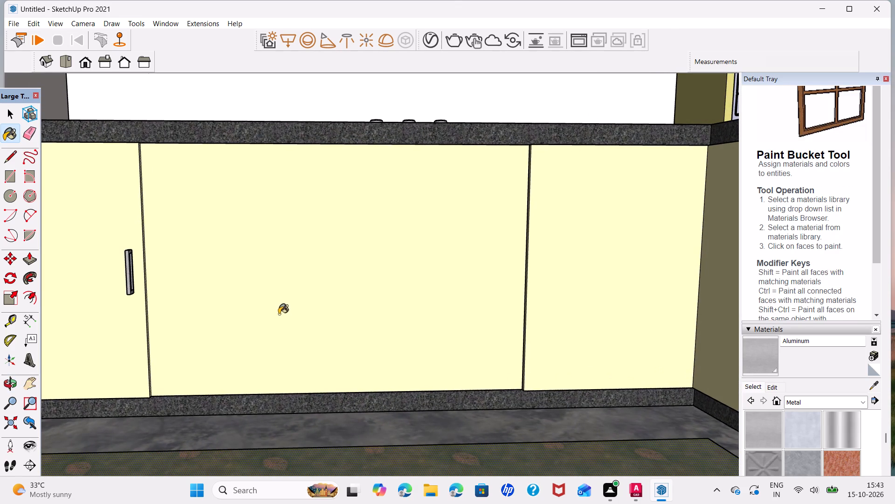
key("space")
key("m")
scroll(129, 297, "up", 5)
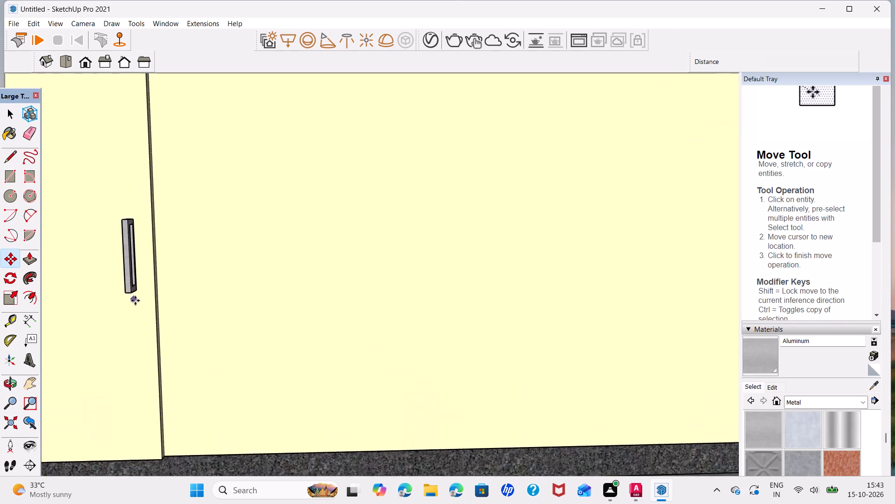
scroll(135, 301, "up", 1)
key("space")
left_click(126, 287)
scroll(139, 286, "up", 5)
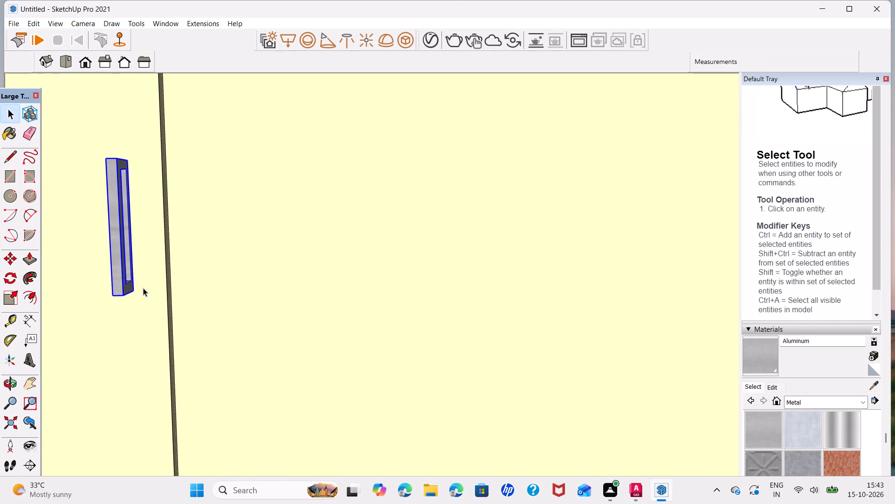
key("m")
left_click(136, 289)
scroll(372, 299, "down", 14)
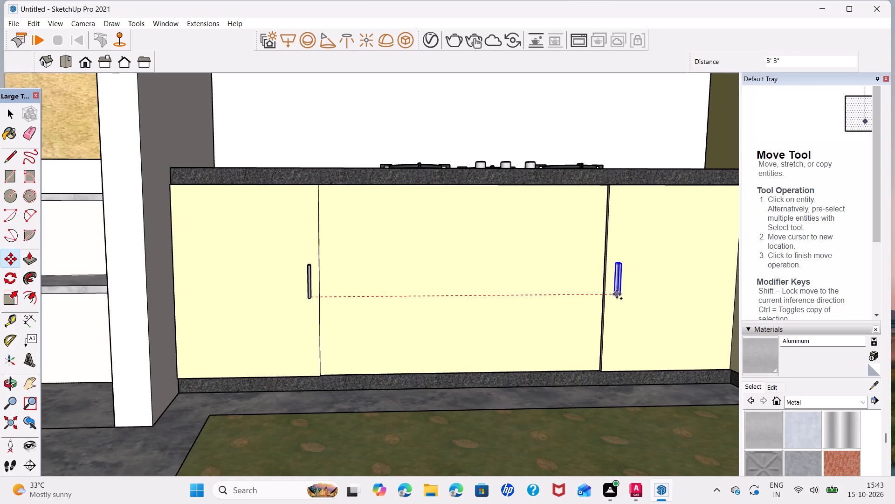
left_click(617, 294)
key("space")
scroll(620, 309, "down", 5)
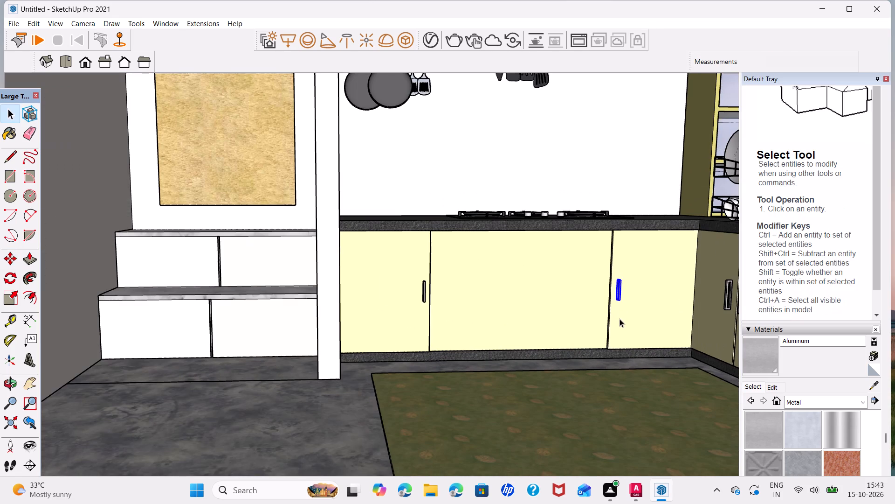
left_click(620, 319)
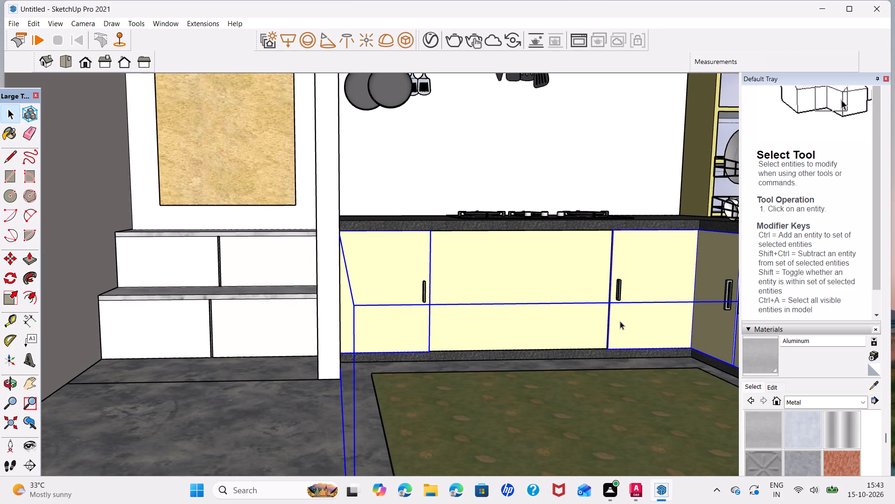
key("Escape")
left_click(477, 395)
key("space")
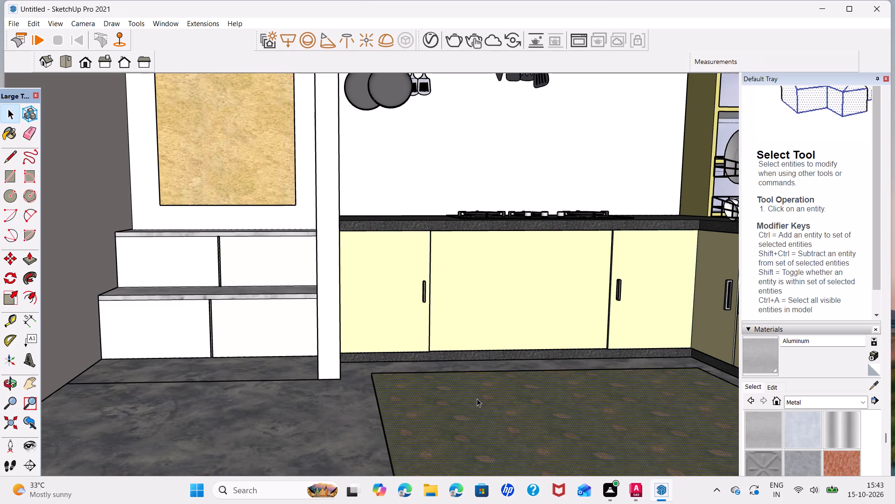
Examine the whole furnished kitchen through its open front, including the ceiling, cabinets and floor.
scroll(477, 399, "down", 11)
middle_click_drag(503, 368, 474, 363)
scroll(474, 363, "down", 2)
left_click(710, 443)
scroll(584, 407, "up", 2)
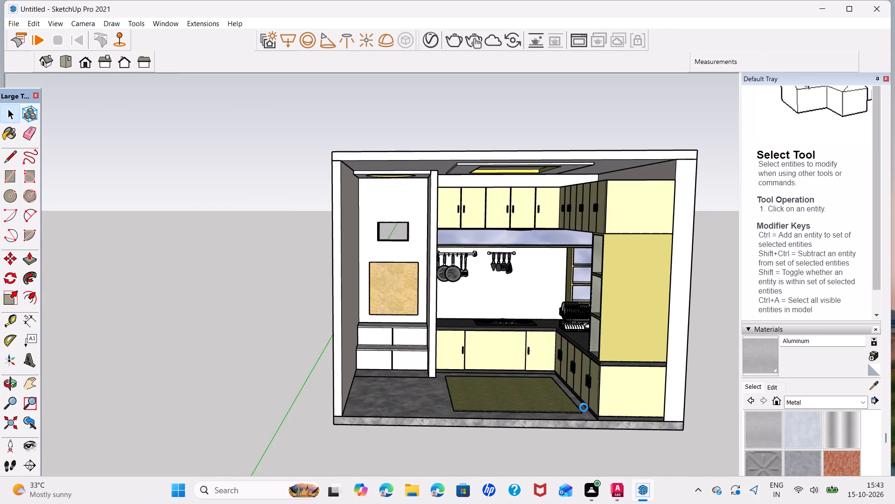
middle_click_drag(593, 409, 556, 403)
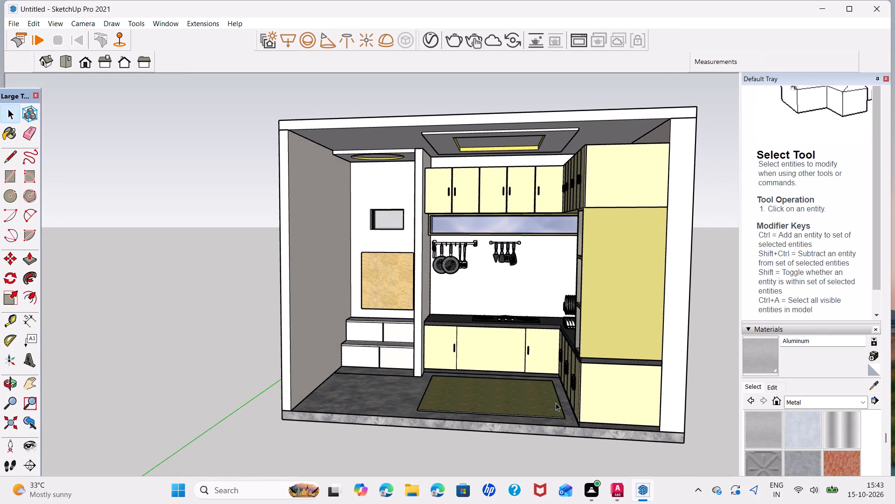
middle_click_drag(537, 402, 558, 331)
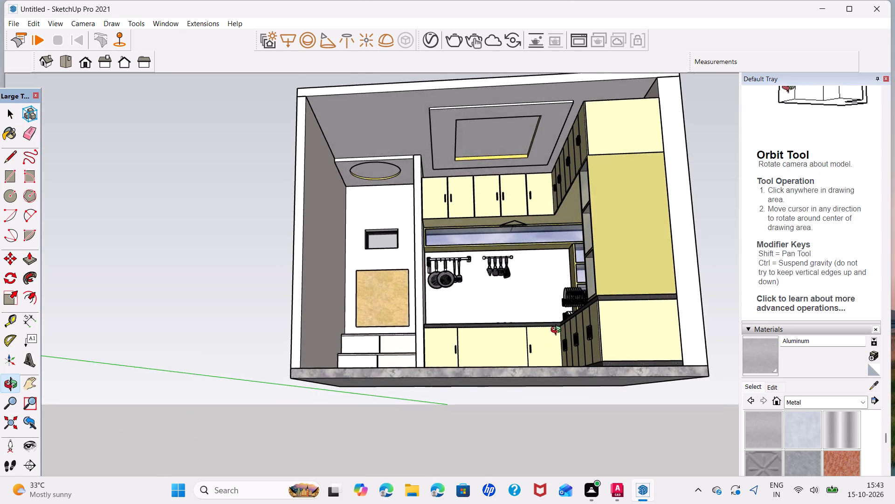
middle_click_drag(558, 331, 569, 329)
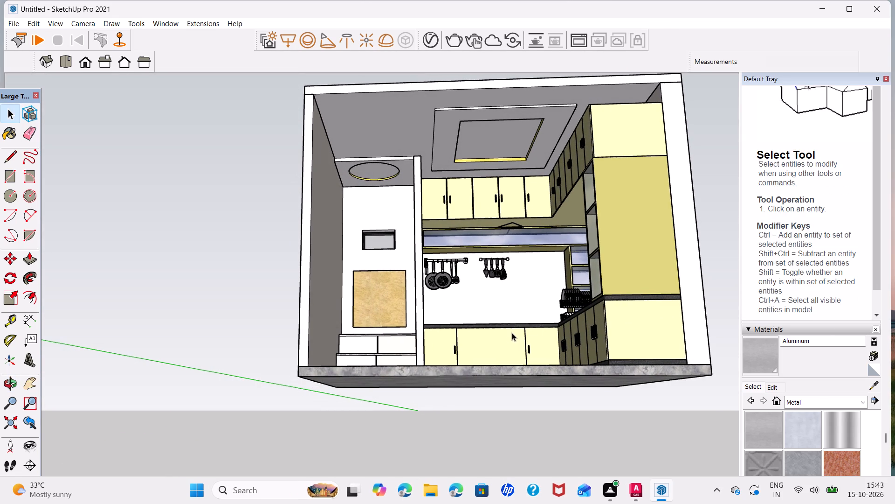
middle_click_drag(512, 333, 515, 384)
middle_click_drag(520, 381, 512, 383)
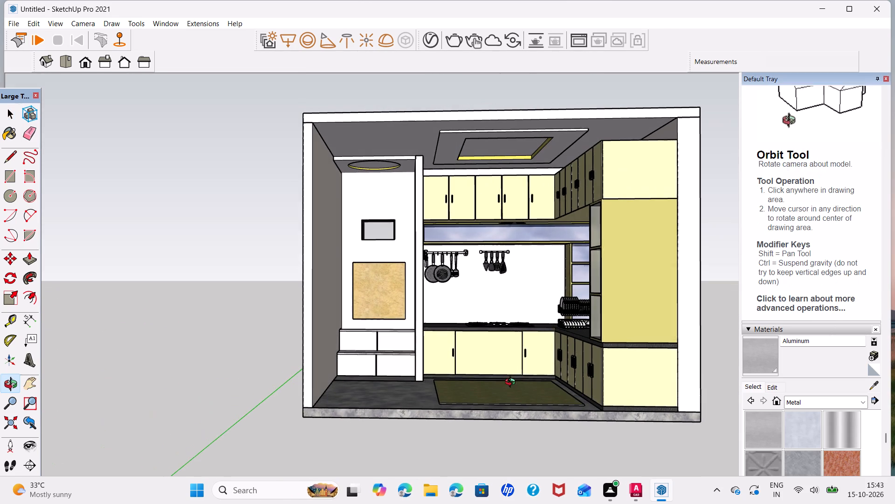
middle_click_drag(512, 383, 518, 403)
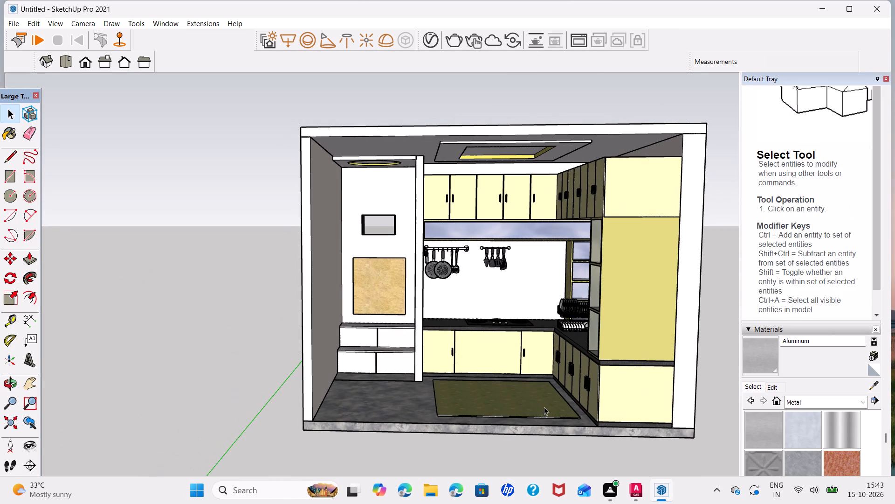
middle_click_drag(565, 375, 489, 383, "shift")
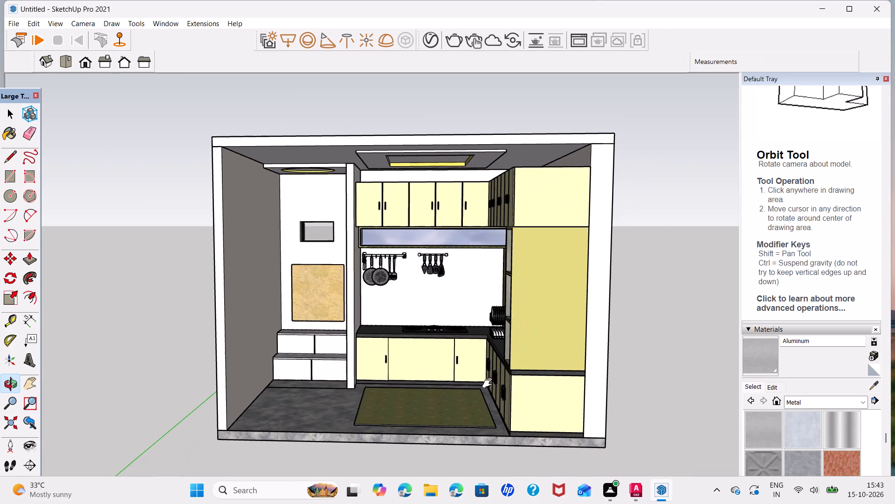
middle_click_drag(489, 383, 489, 384, "shift")
Print the current view with Microsoft Print to PDF, saving it on the Desktop as kitchen 3bhk.
key("ctrl+p")
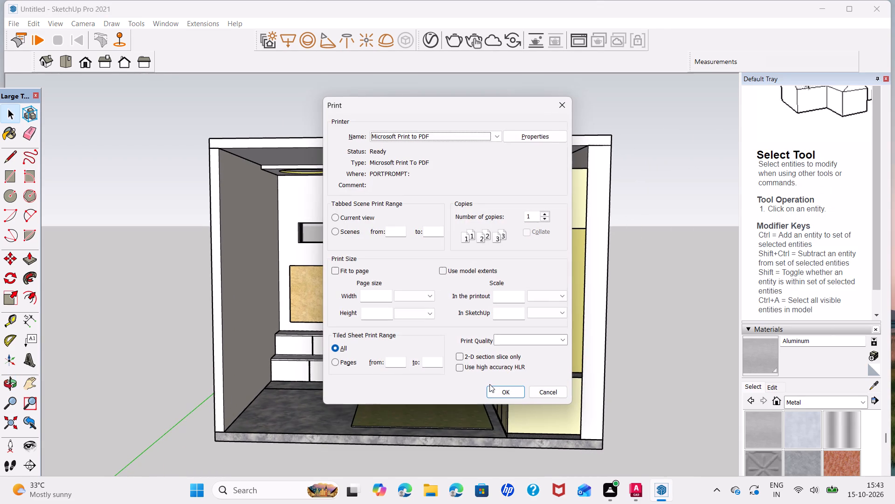
left_click(337, 217)
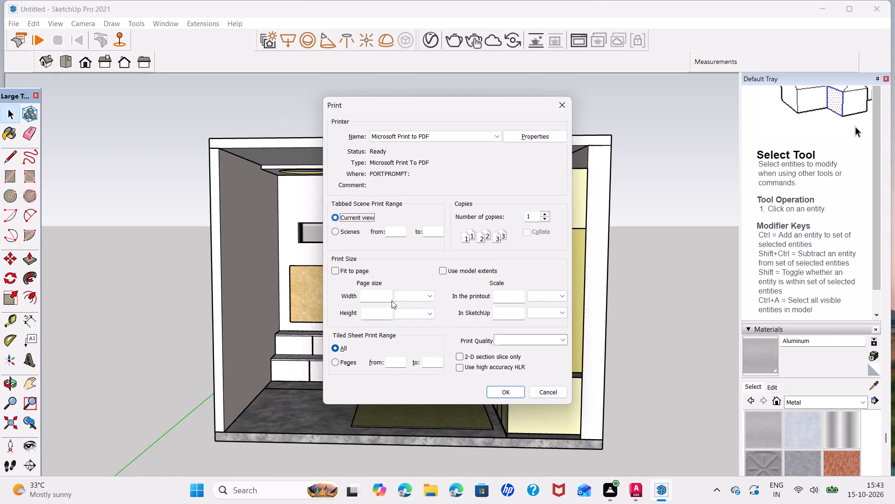
left_click(499, 392)
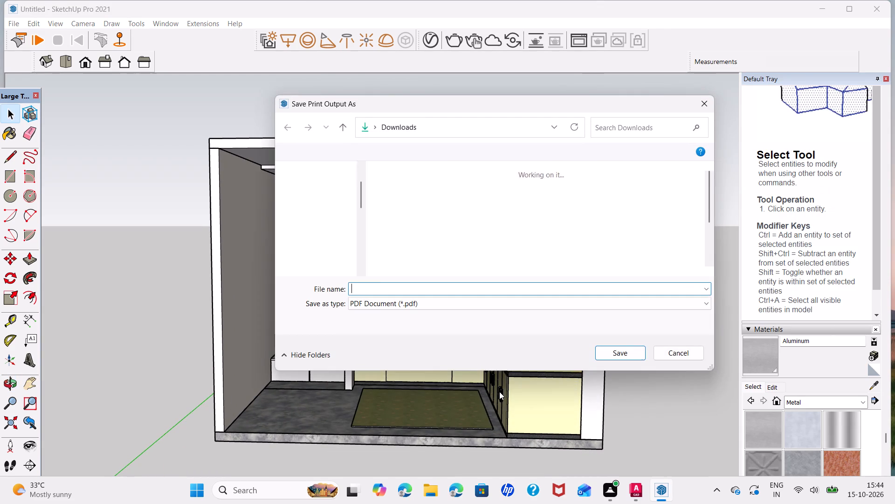
left_click(330, 212)
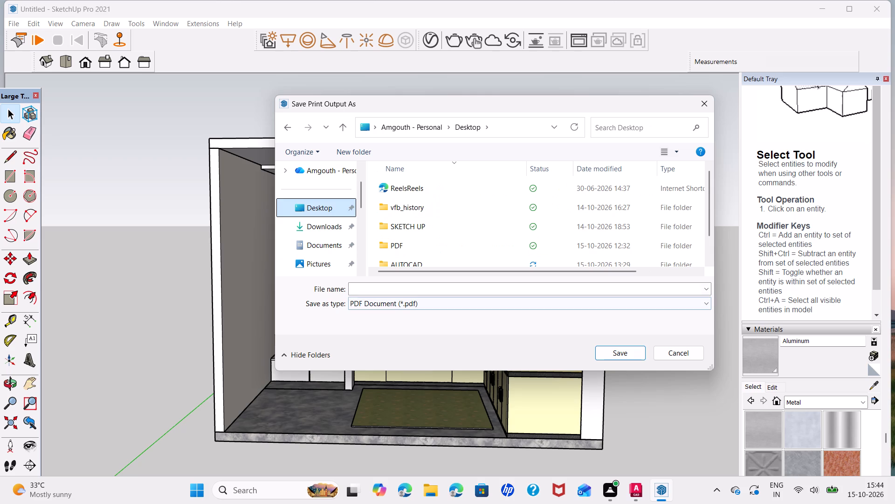
left_click(442, 291)
type("kitchen")
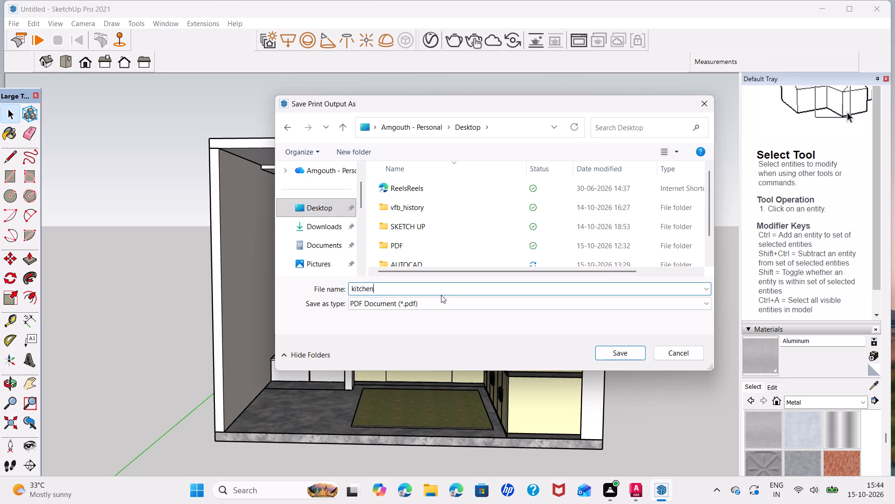
key("space")
key("3")
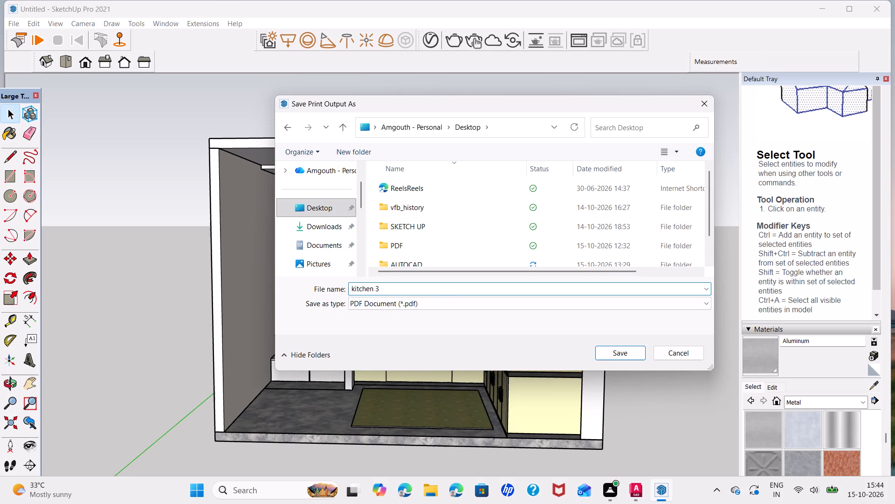
type("bhk")
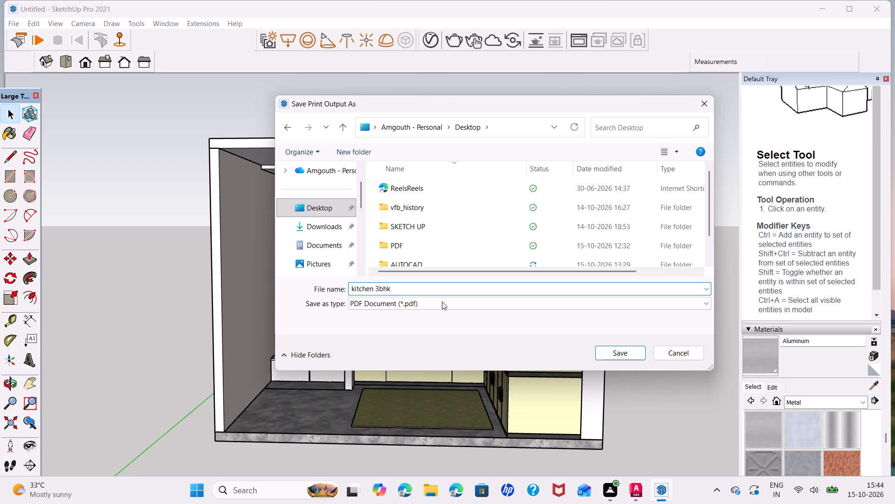
left_click(620, 358)
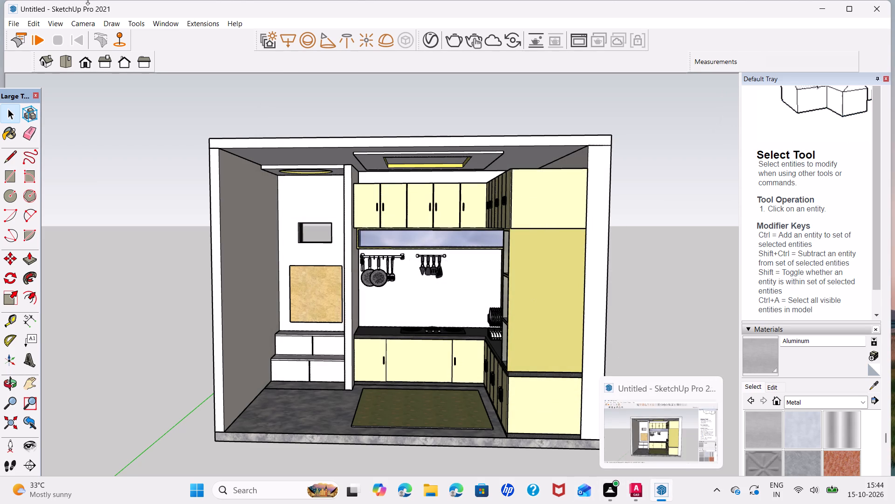
Save the model on the Desktop as a SketchUp file named kitchen 3bhk.
left_click(13, 25)
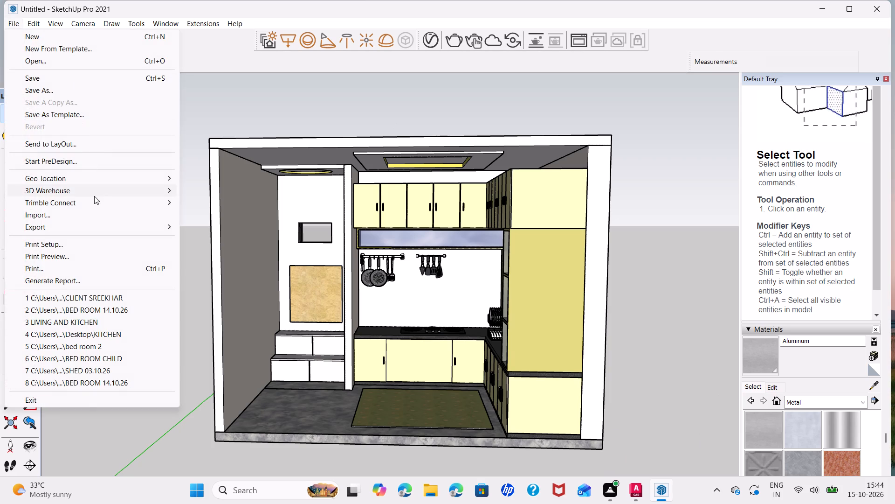
left_click(111, 92)
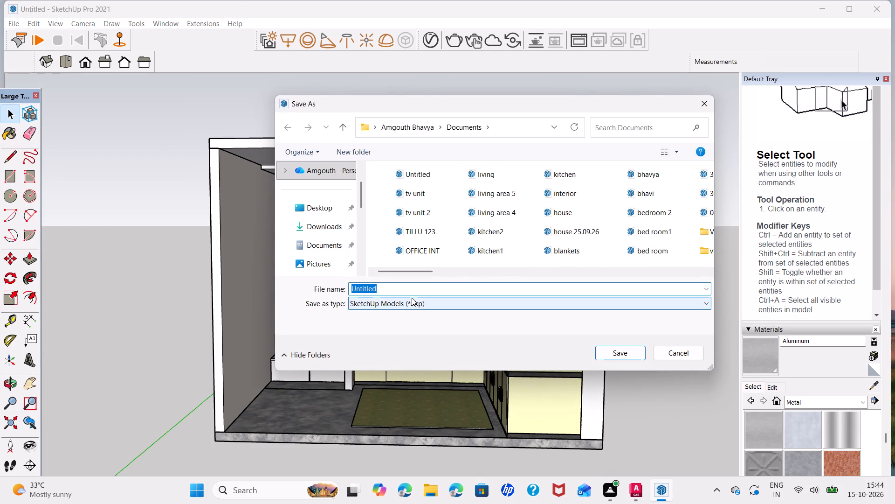
key("BackSpace")
type("kitche")
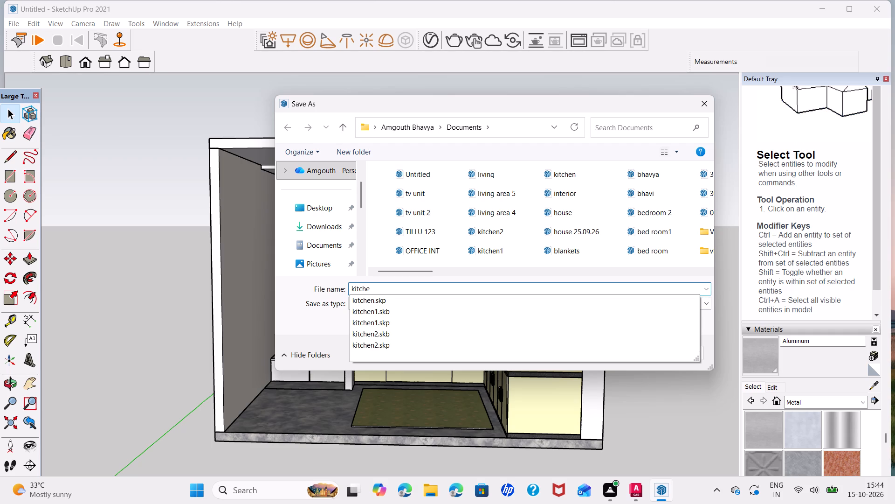
key("n")
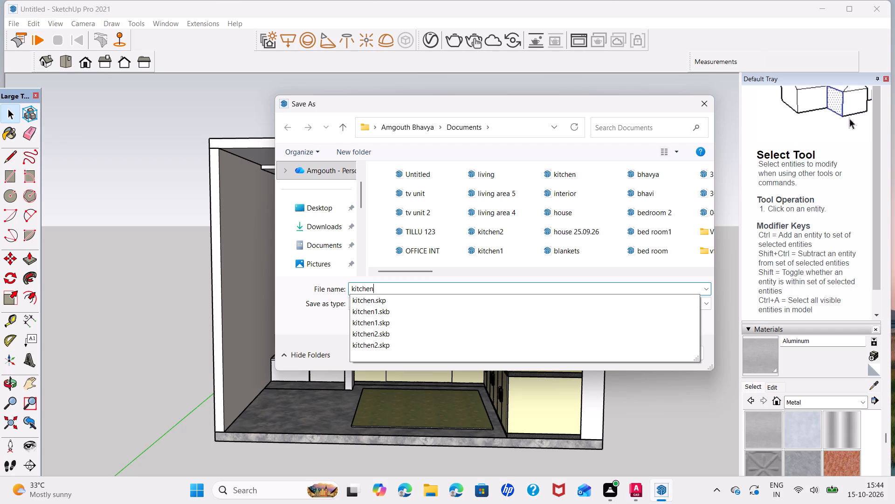
key("space")
key("3")
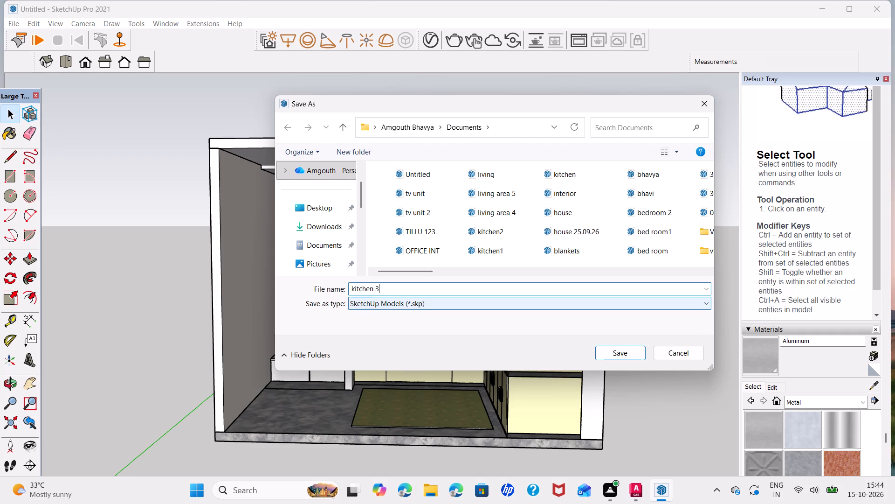
type("bhk")
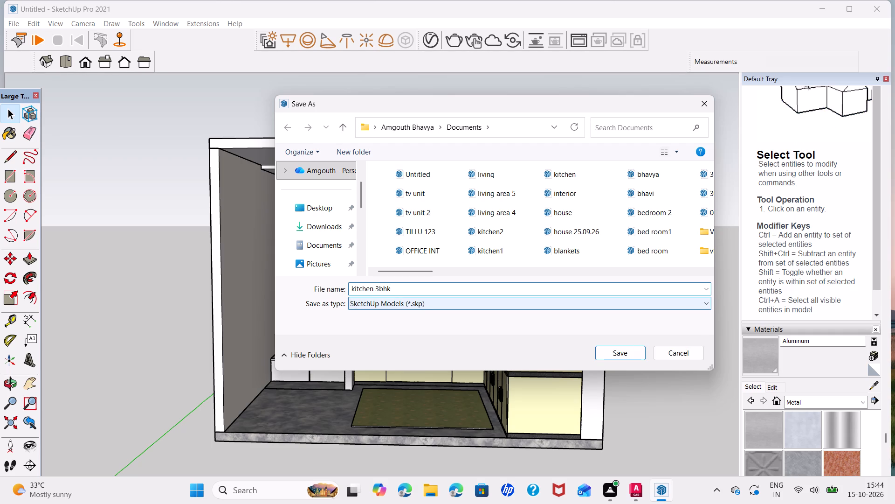
left_click(329, 215)
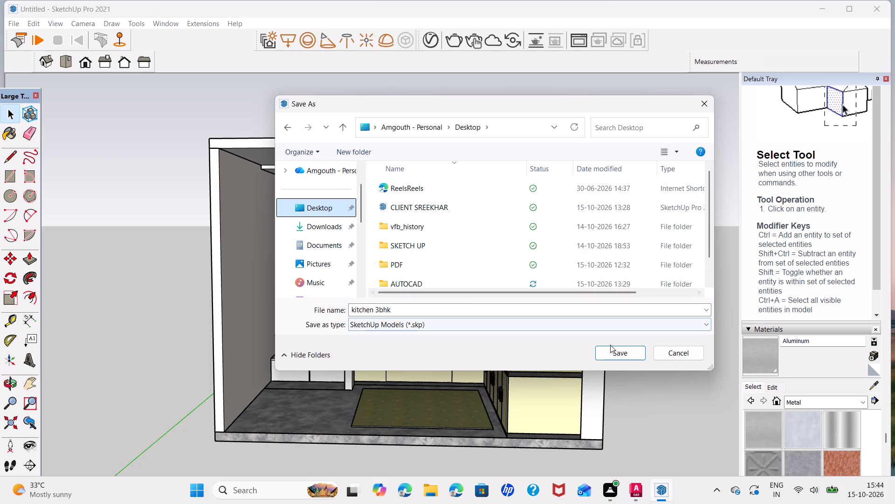
left_click(634, 357)
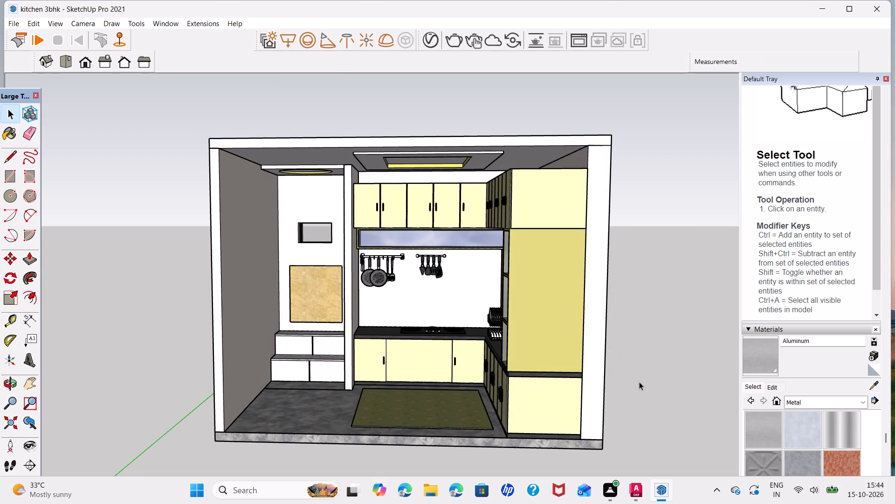